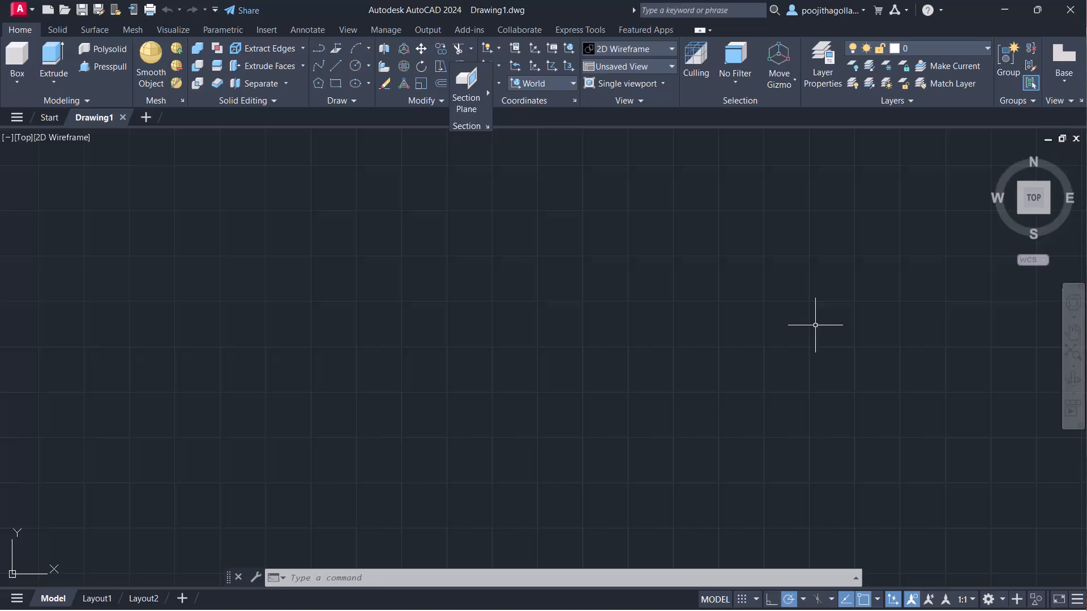
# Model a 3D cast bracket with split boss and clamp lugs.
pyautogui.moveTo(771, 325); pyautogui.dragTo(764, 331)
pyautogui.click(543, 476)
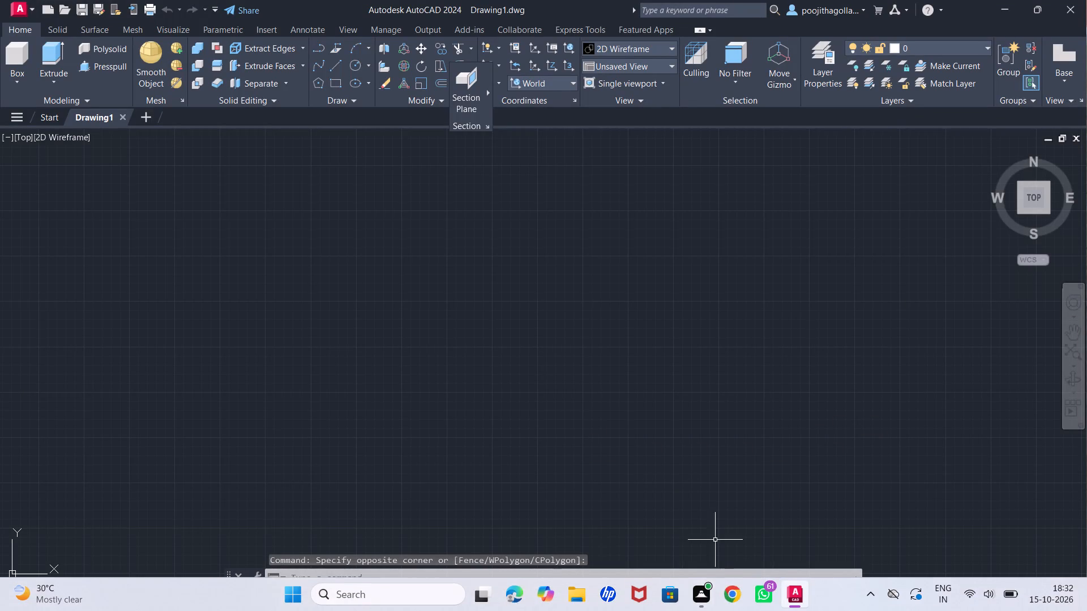
# Save the drawing as A14 in the CAD folder.
pyautogui.hotkey('ctrl', 's')
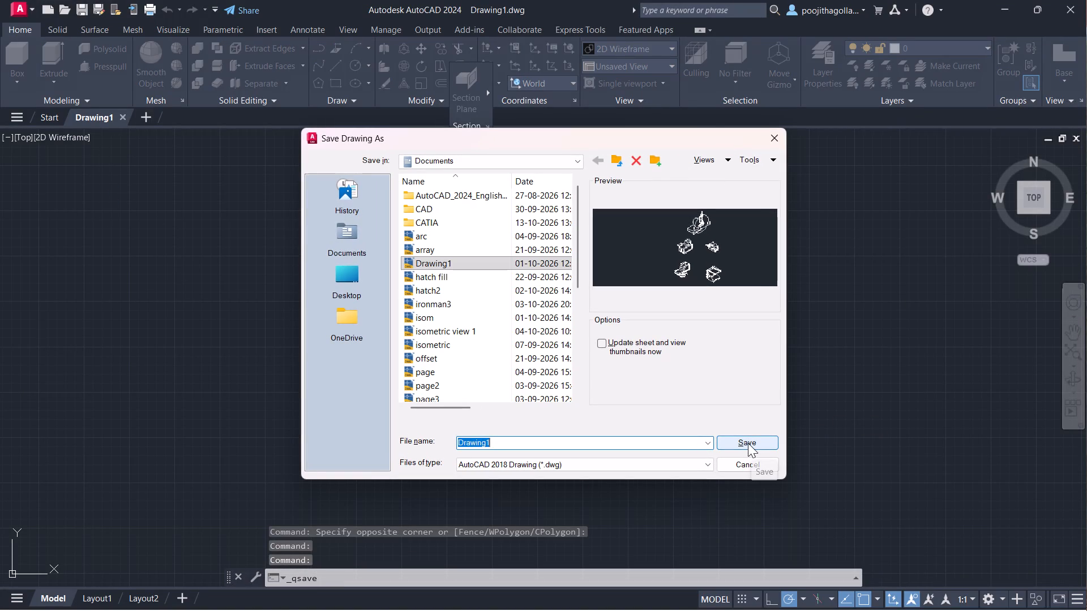
pyautogui.doubleClick(430, 212)
pyautogui.click(511, 445)
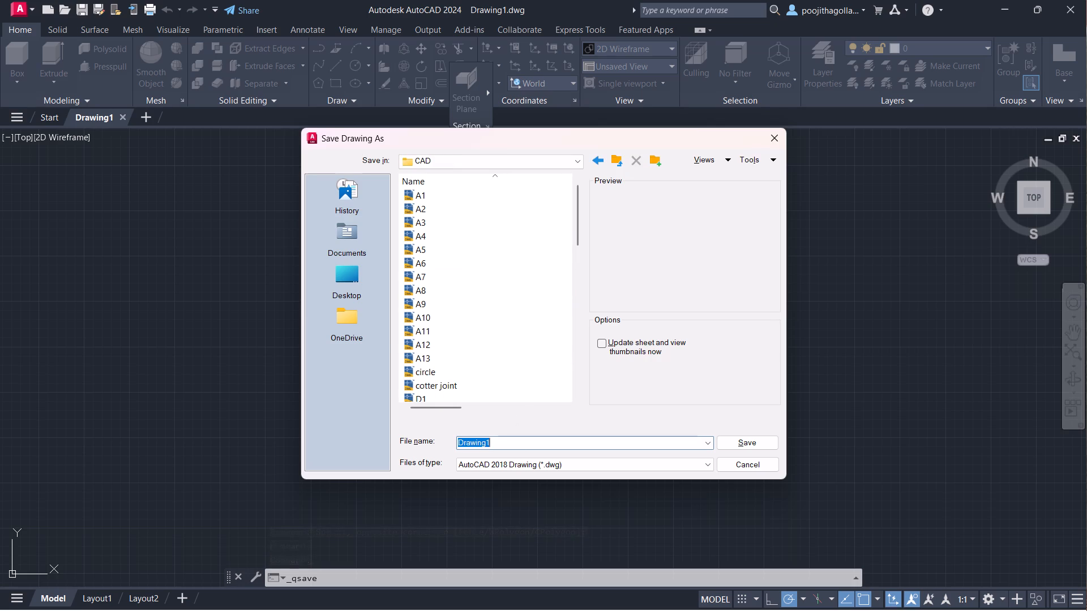
pyautogui.hotkey('shift', 'a')
pyautogui.write('14')
pyautogui.press('Return')
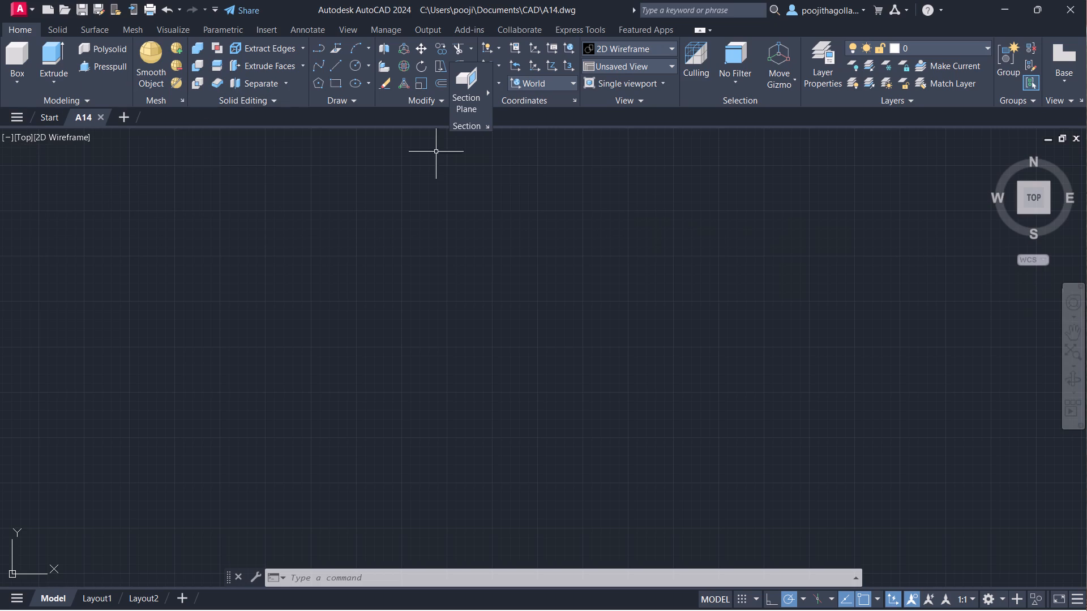
# Draw a closed rectangle 100 wide and 63 high from connected lines with Ortho turned on.
pyautogui.click(336, 64)
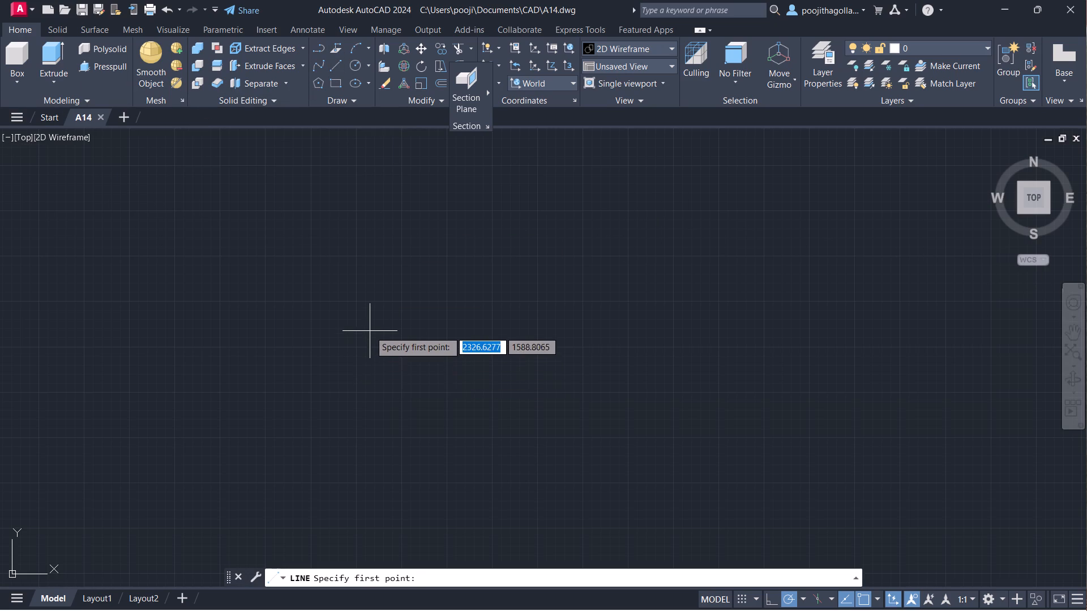
pyautogui.click(376, 316)
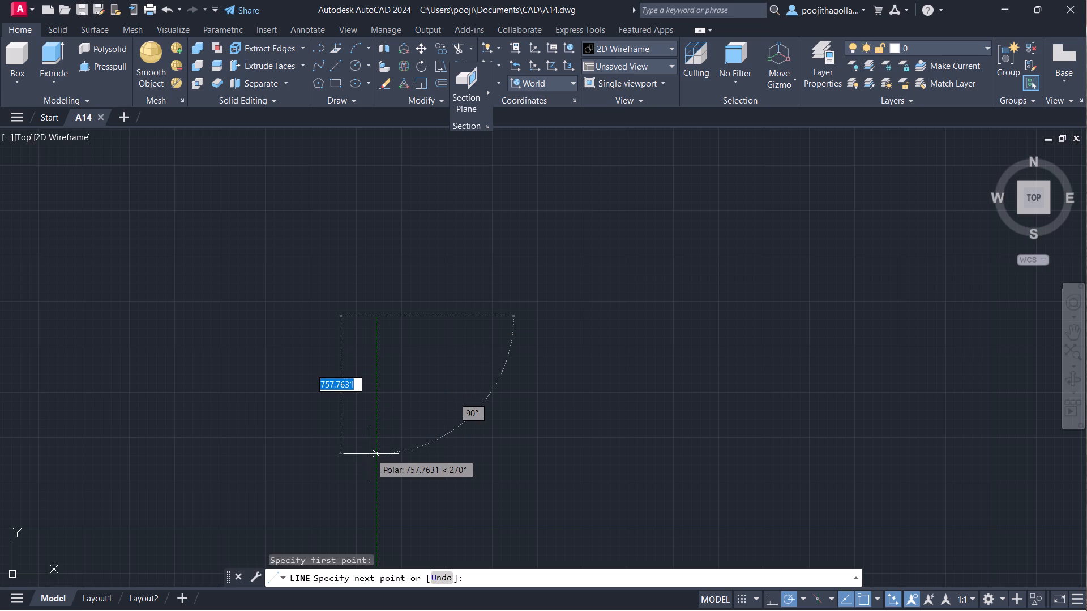
pyautogui.hotkey('ctrl', 'F8')
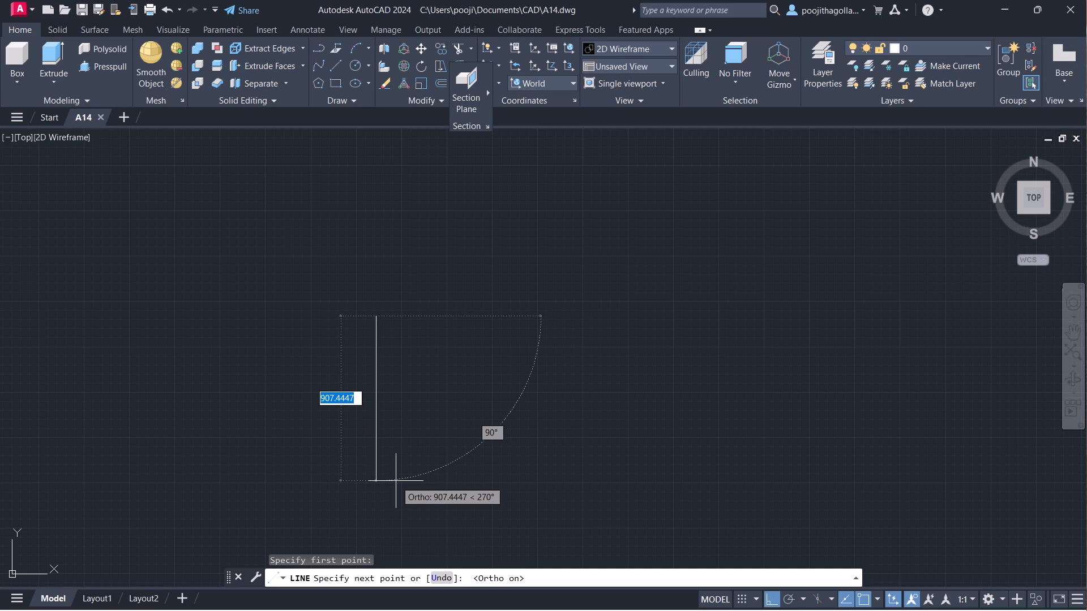
pyautogui.write('63')
pyautogui.press('Return')
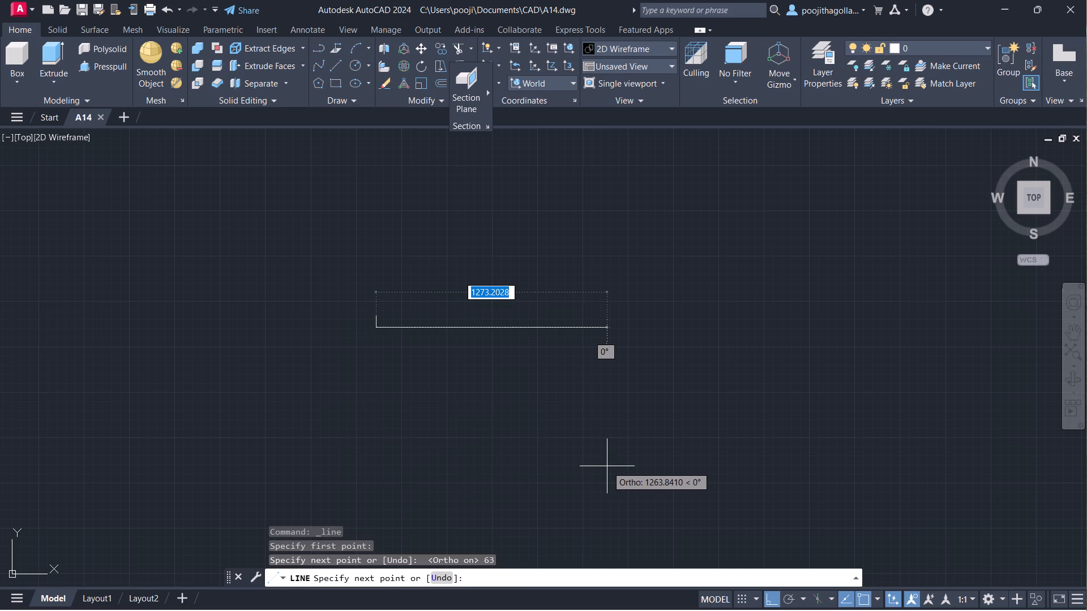
pyautogui.moveTo(511, 328); pyautogui.dragTo(593, 355, button='middle')
pyautogui.scroll(1, 511, 328)
pyautogui.scroll(3, 559, 380)
pyautogui.moveTo(559, 380); pyautogui.dragTo(863, 409, button='middle')
pyautogui.write('100')
pyautogui.press('Return')
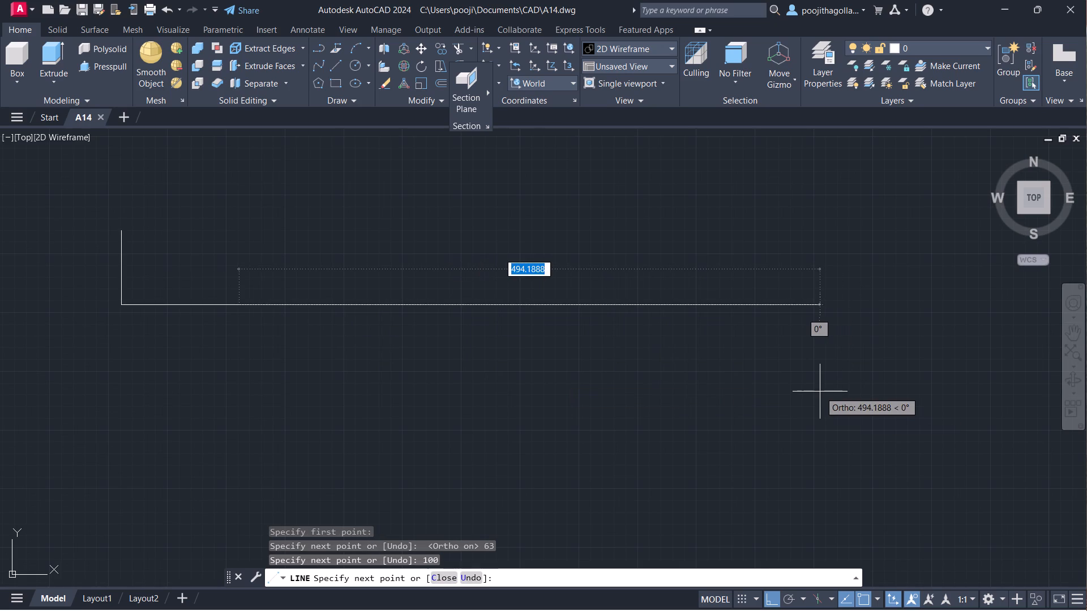
pyautogui.scroll(1, 317, 247)
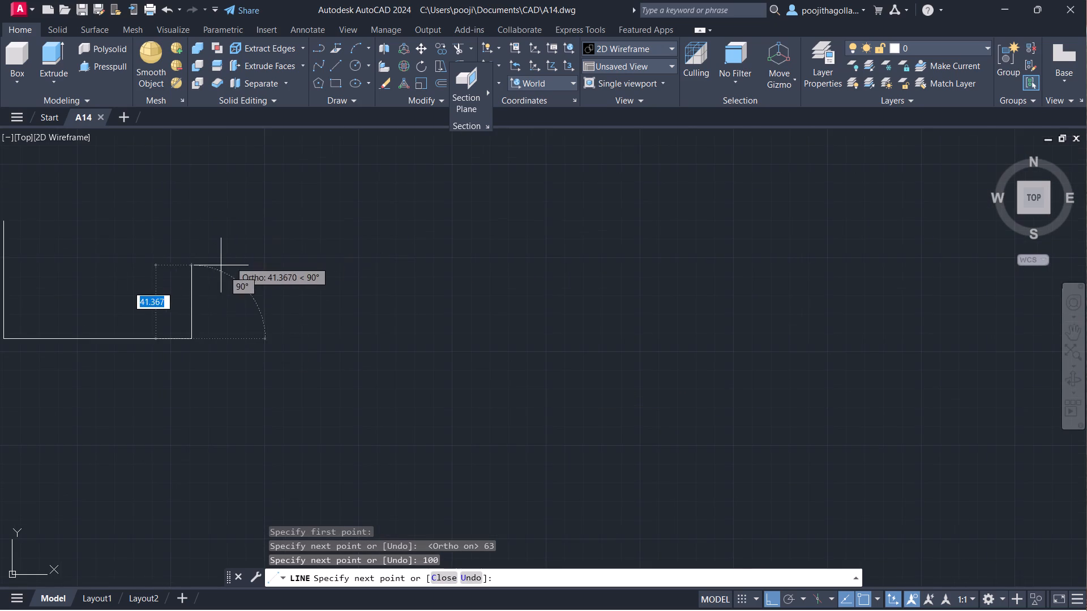
pyautogui.moveTo(214, 268); pyautogui.dragTo(758, 336, button='middle')
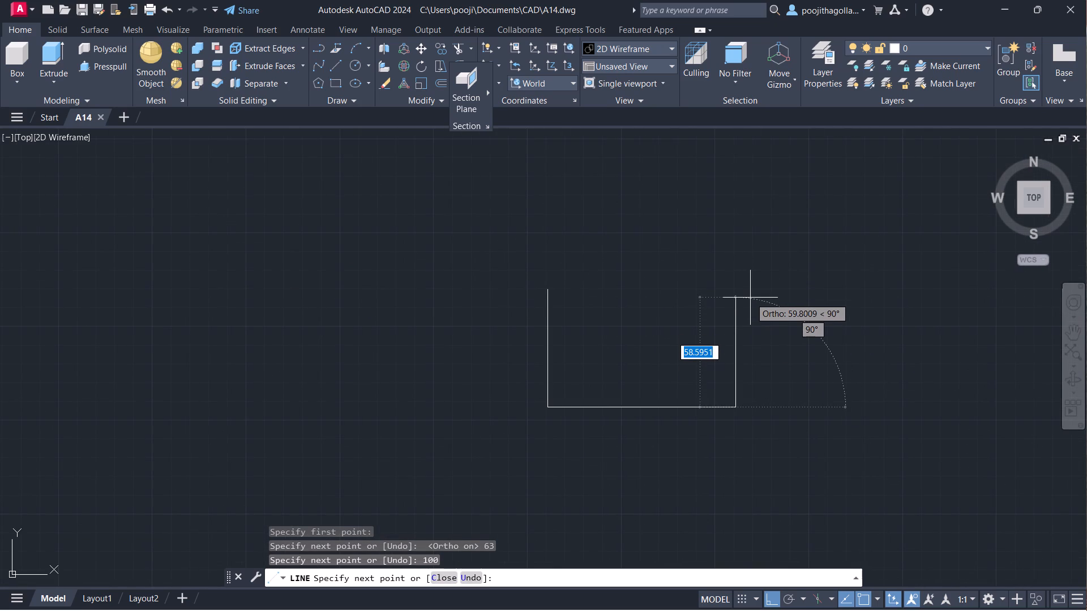
pyautogui.write('63')
pyautogui.press('Return')
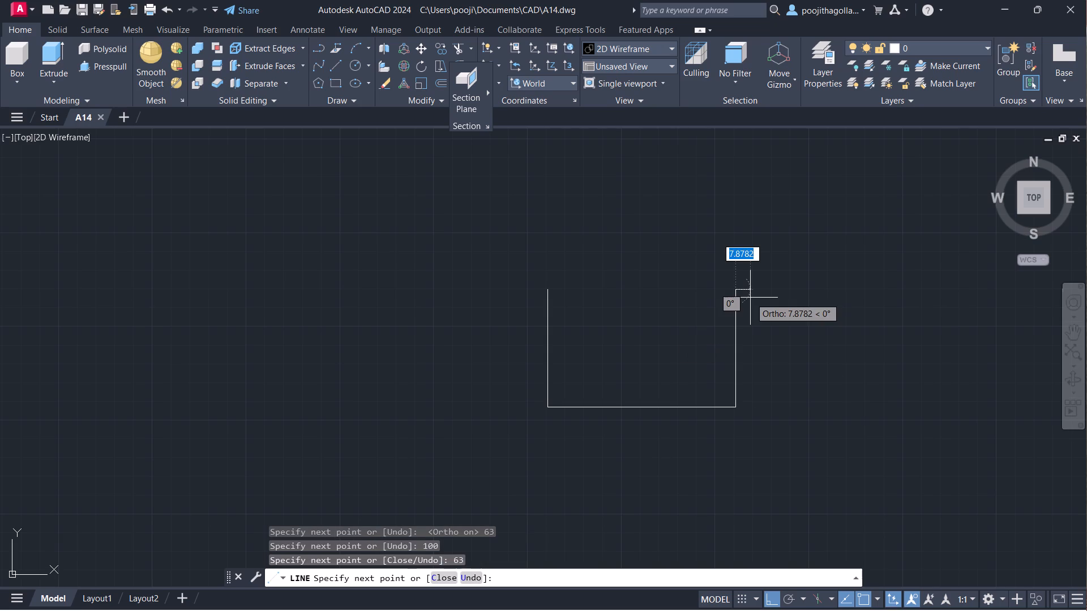
pyautogui.click(546, 291)
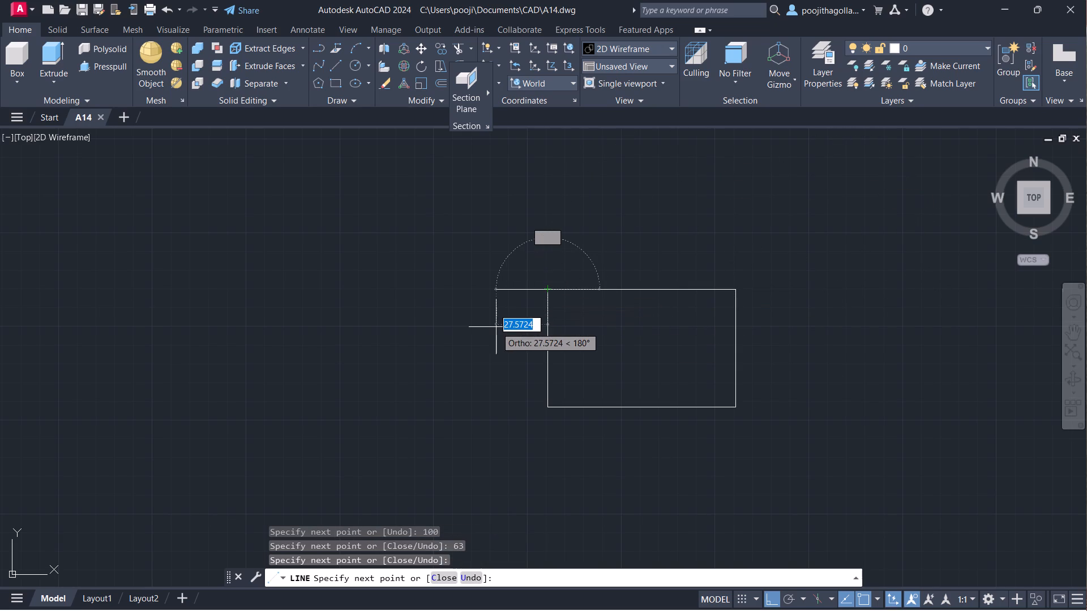
pyautogui.press('Escape')
# Fillet both lower corners of the rectangle with a radius of 25.
pyautogui.press('f')
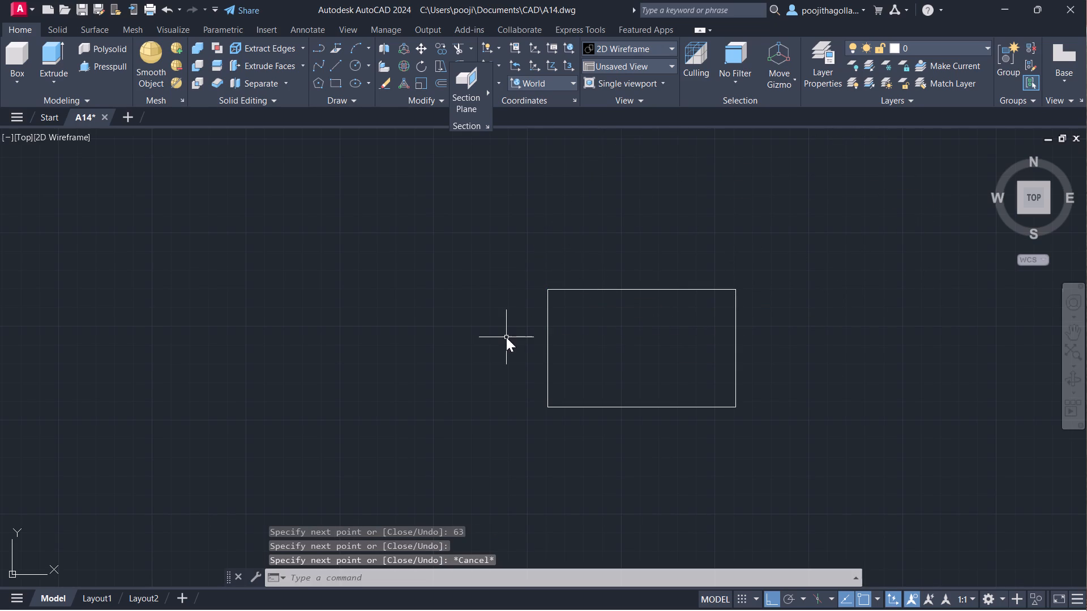
pyautogui.press('Return')
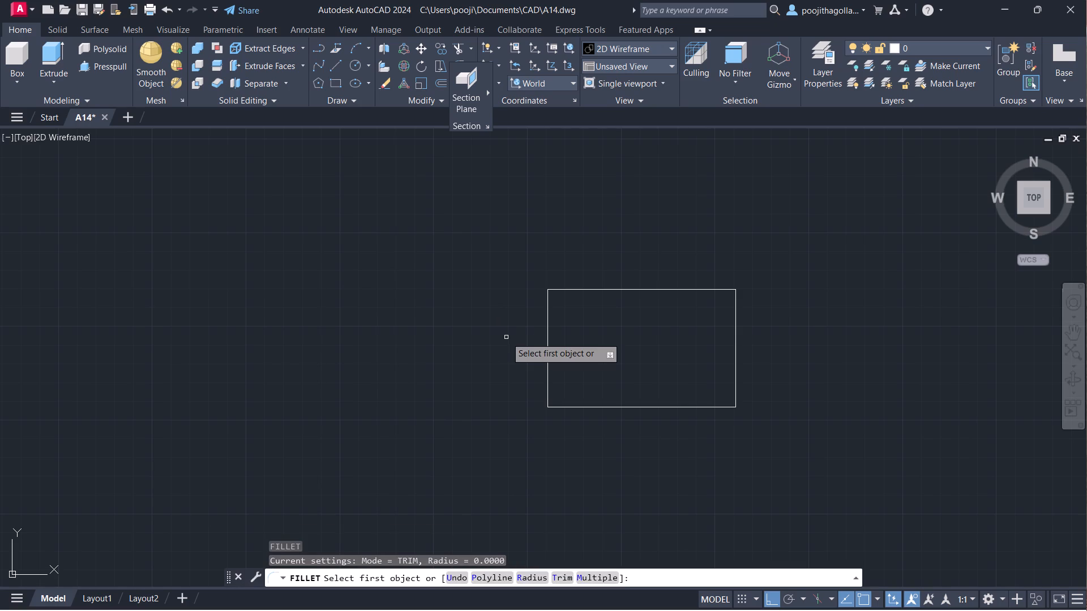
pyautogui.press('r')
pyautogui.press('Return')
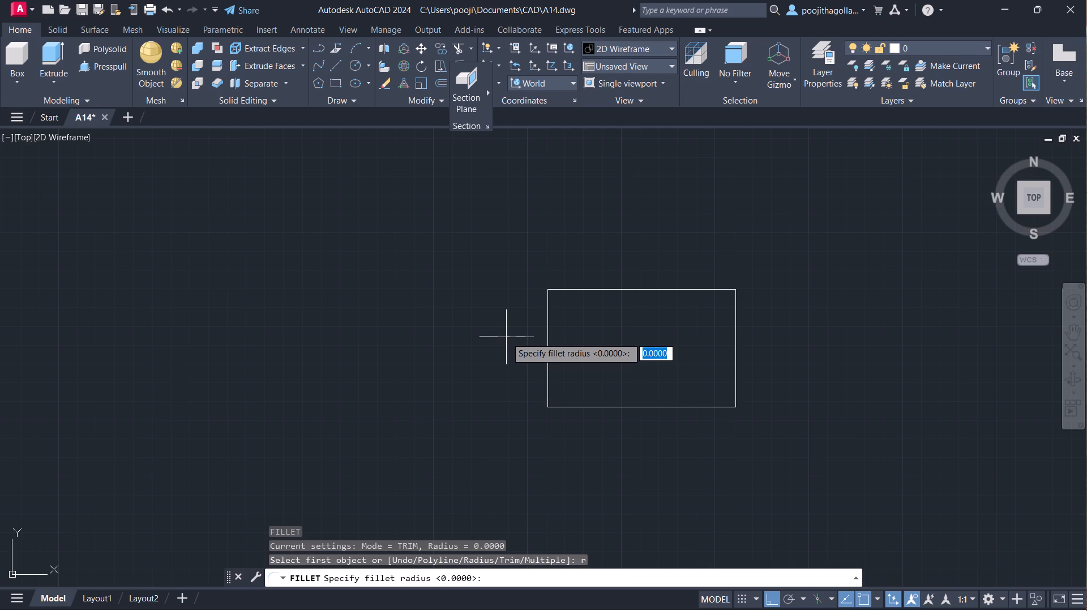
pyautogui.write('25')
pyautogui.press('Return')
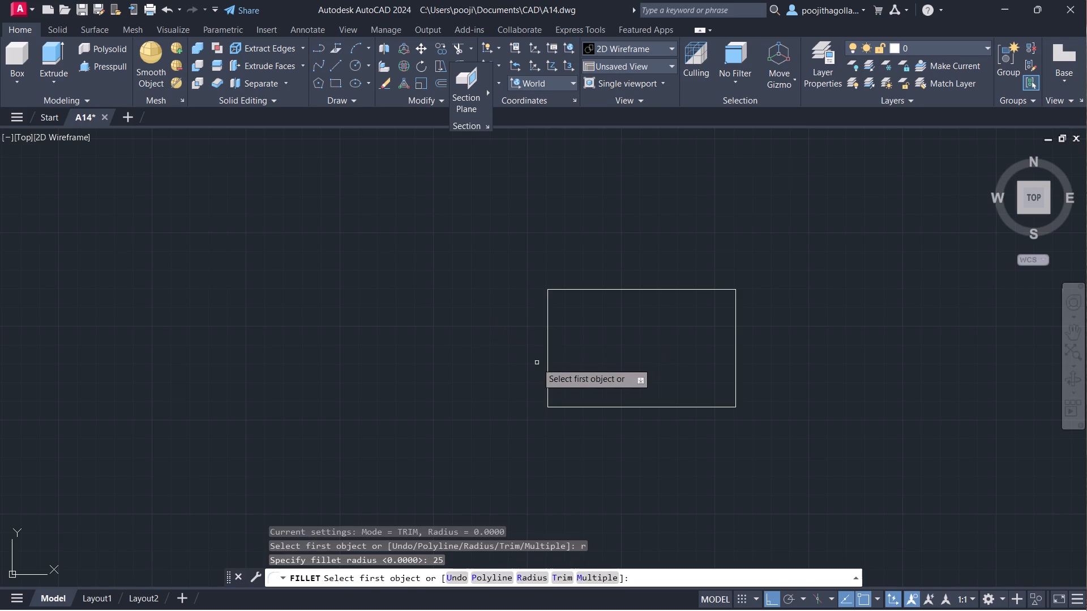
pyautogui.click(549, 363)
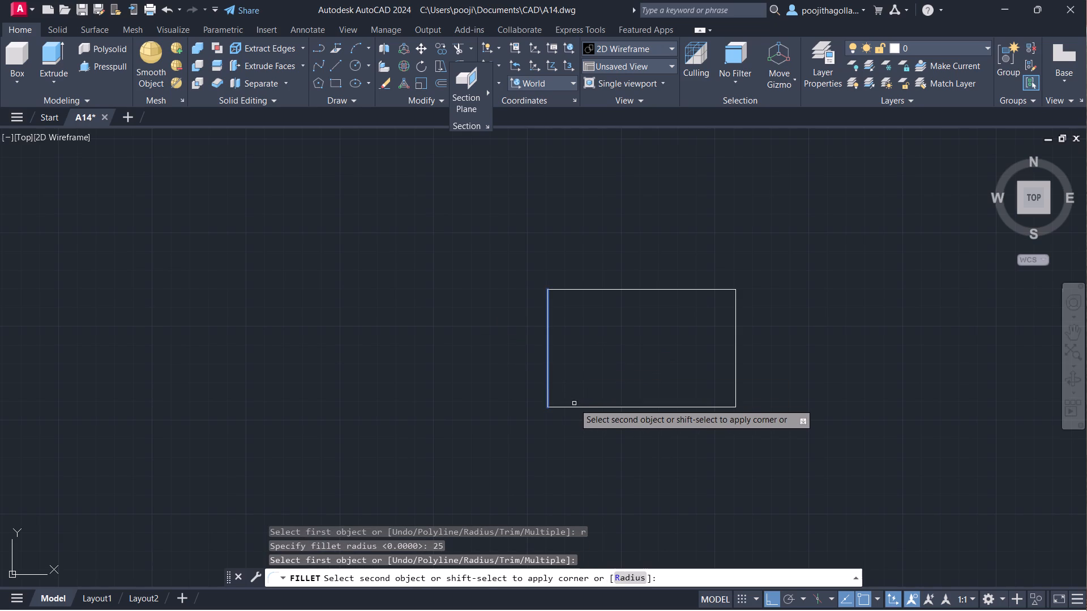
pyautogui.click(580, 410)
pyautogui.press('space')
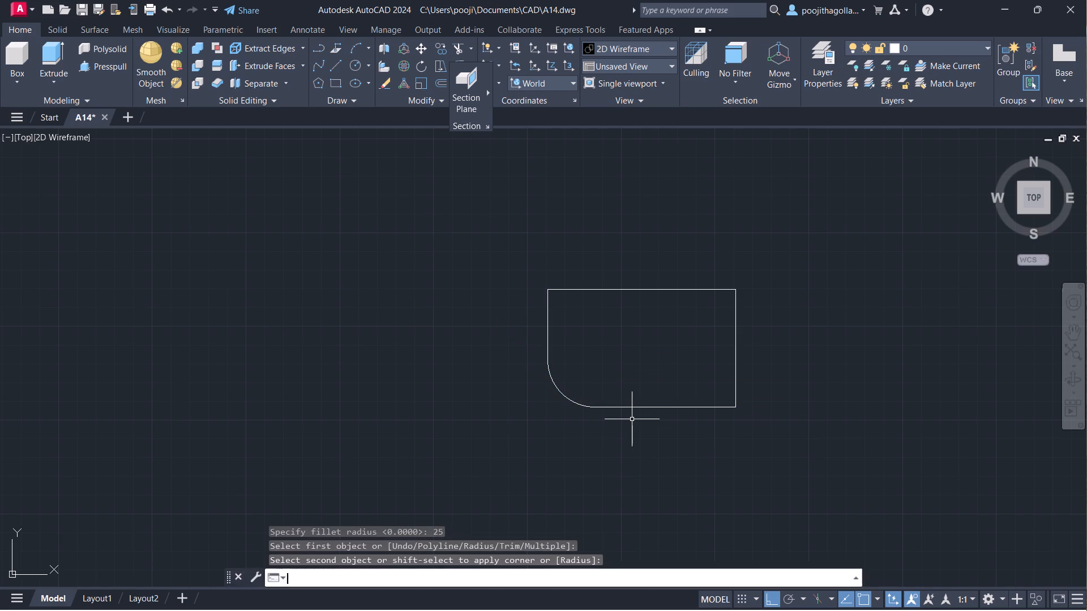
pyautogui.click(667, 407)
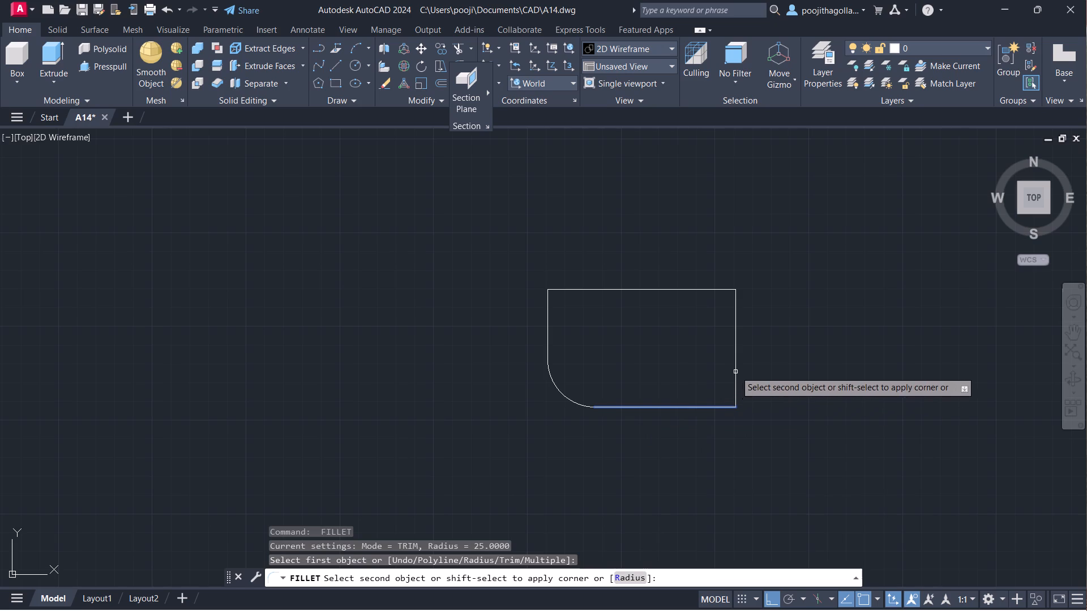
pyautogui.click(735, 371)
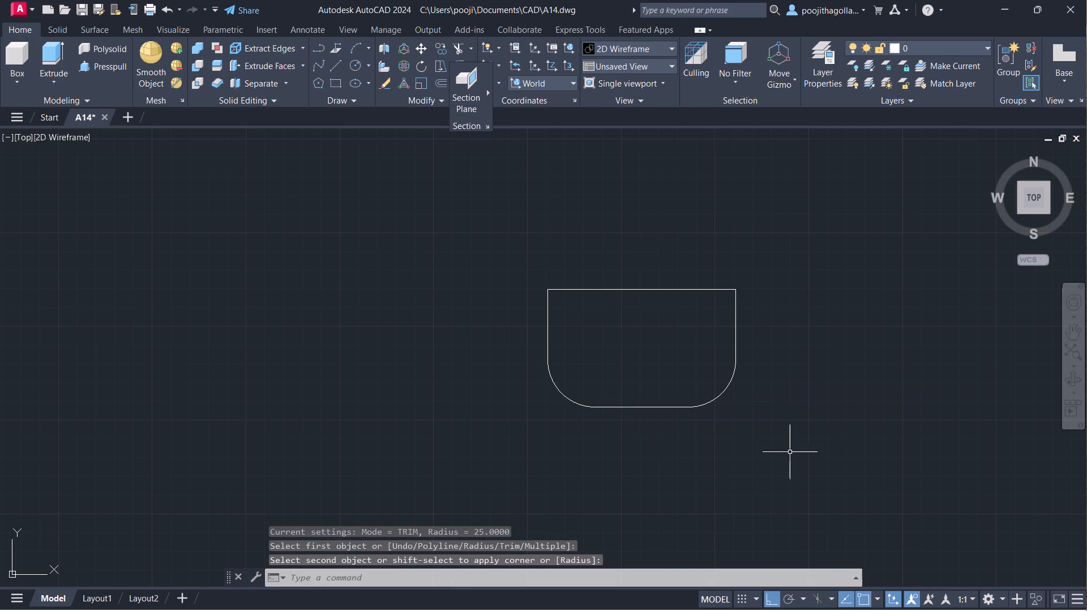
# Join all the lines and arcs of the rounded outline into one object.
pyautogui.moveTo(790, 456); pyautogui.dragTo(769, 498, button='middle')
pyautogui.moveTo(761, 470); pyautogui.dragTo(674, 400, button='middle')
pyautogui.scroll(1, 674, 400)
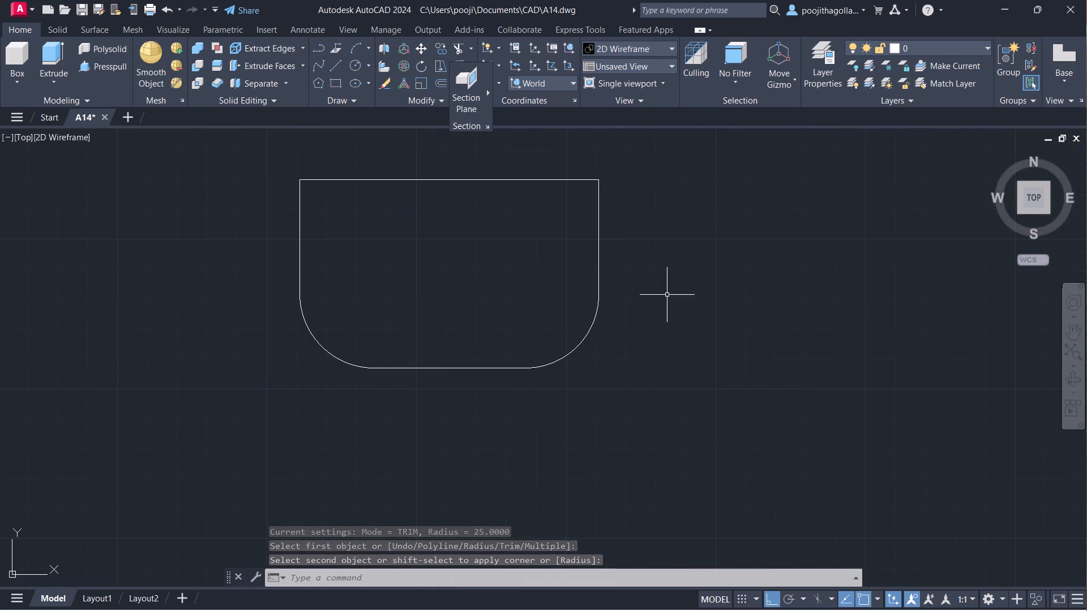
pyautogui.moveTo(660, 256); pyautogui.dragTo(678, 284, button='middle')
pyautogui.click(671, 190)
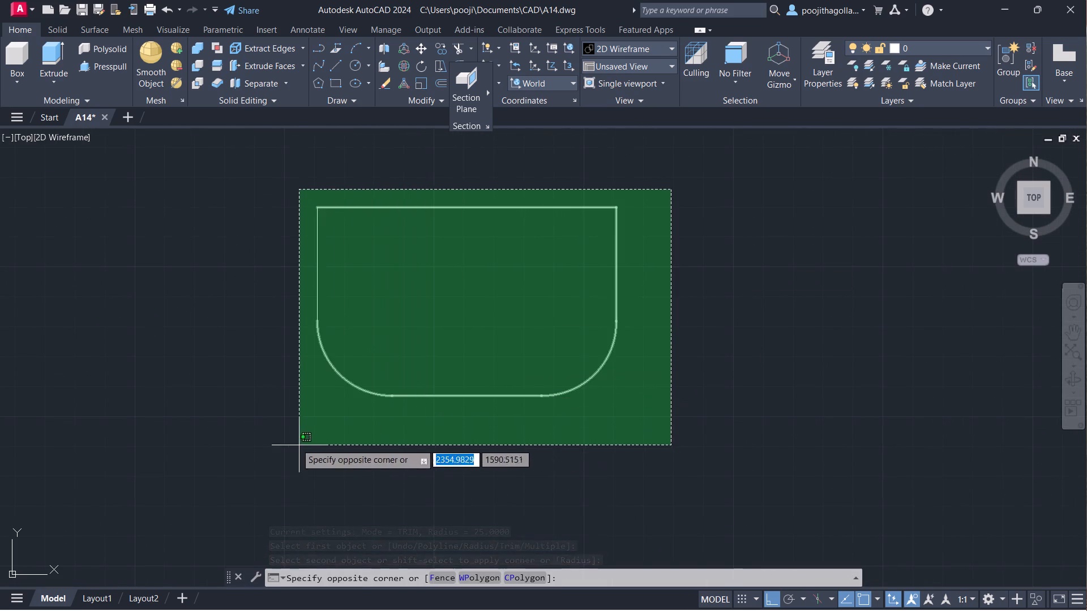
pyautogui.click(285, 450)
pyautogui.press('j')
pyautogui.press('Return')
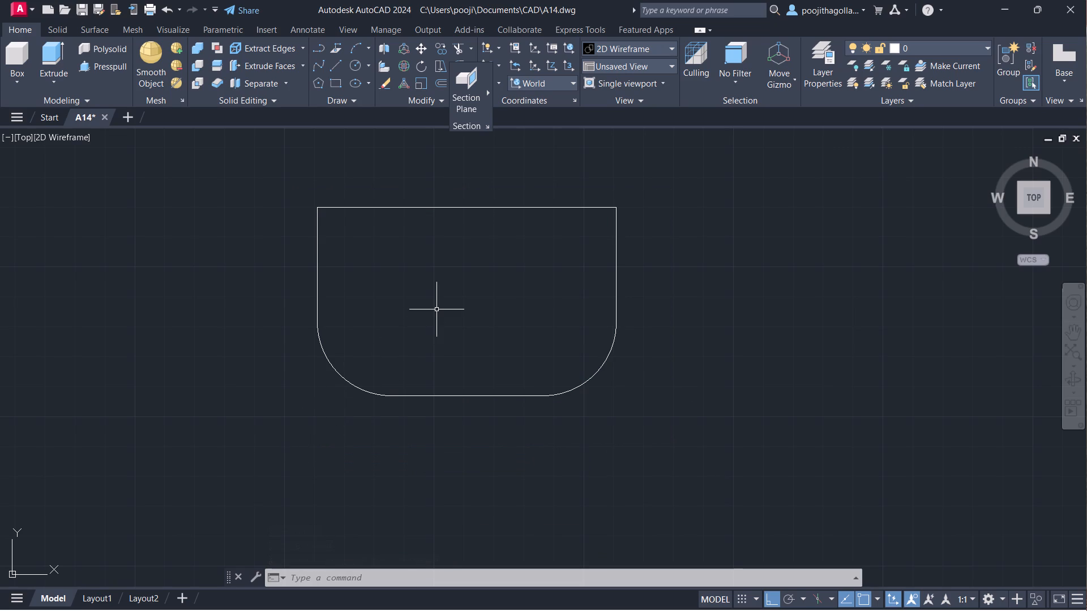
# Draw a vertical centre line from the midpoint of the outline's top edge to the midpoint of its bottom edge.
pyautogui.press('l')
pyautogui.press('Return')
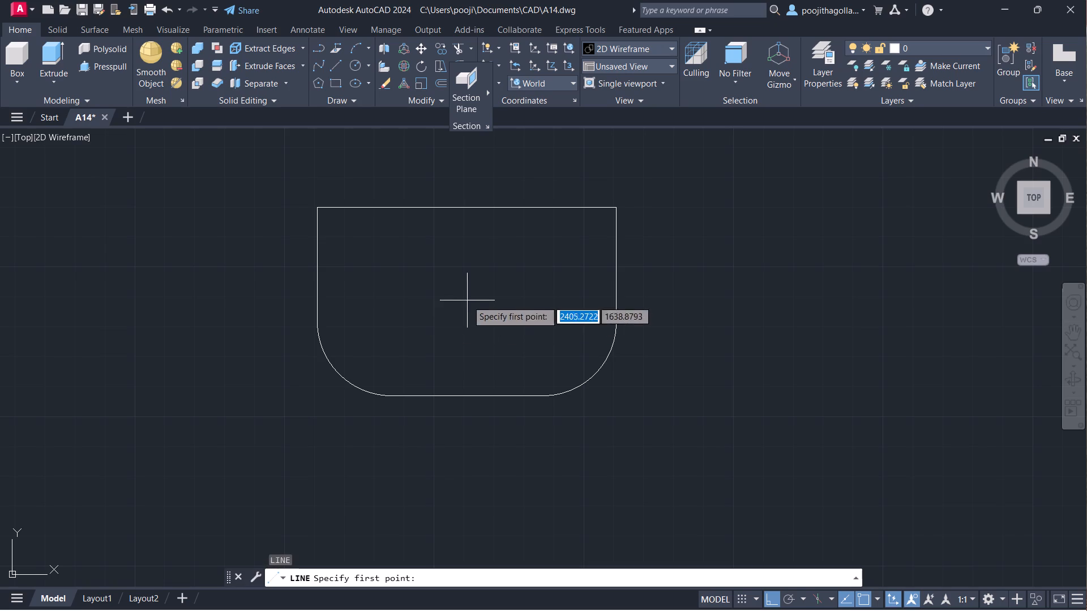
pyautogui.click(464, 209)
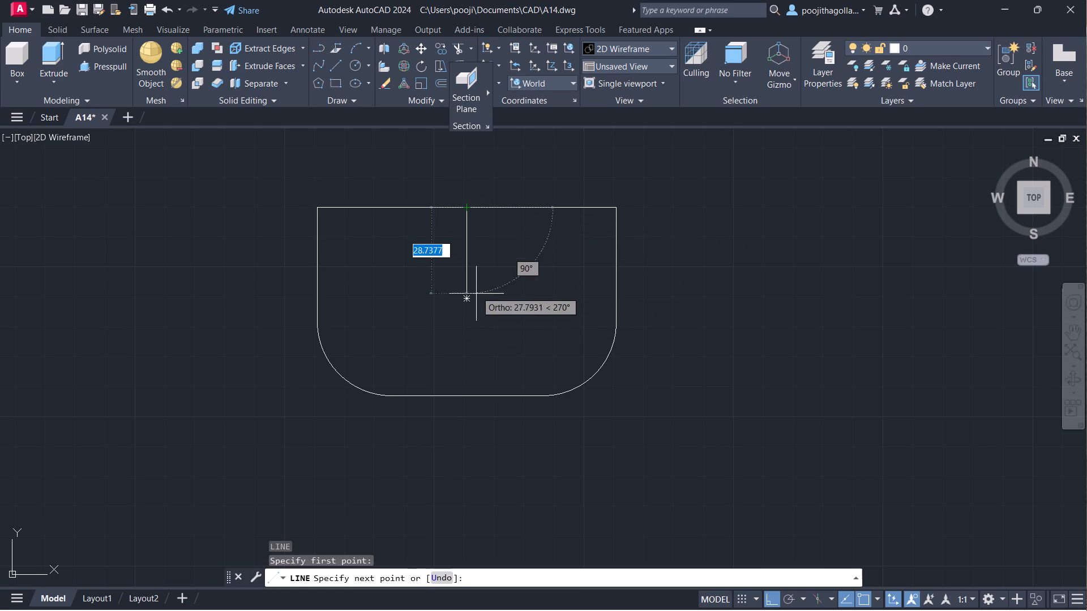
pyautogui.click(466, 397)
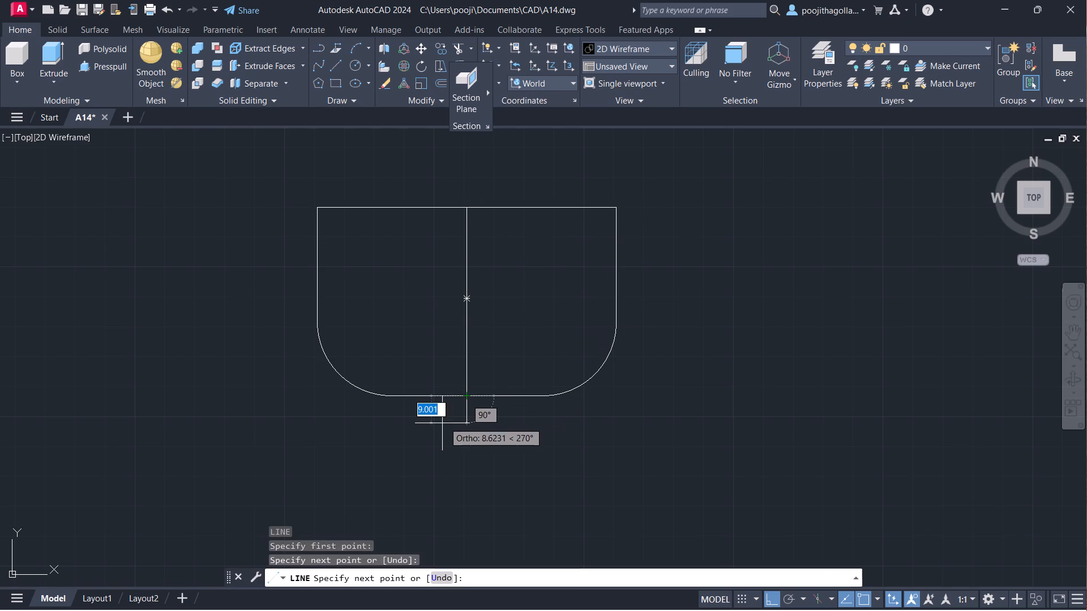
pyautogui.press('Escape')
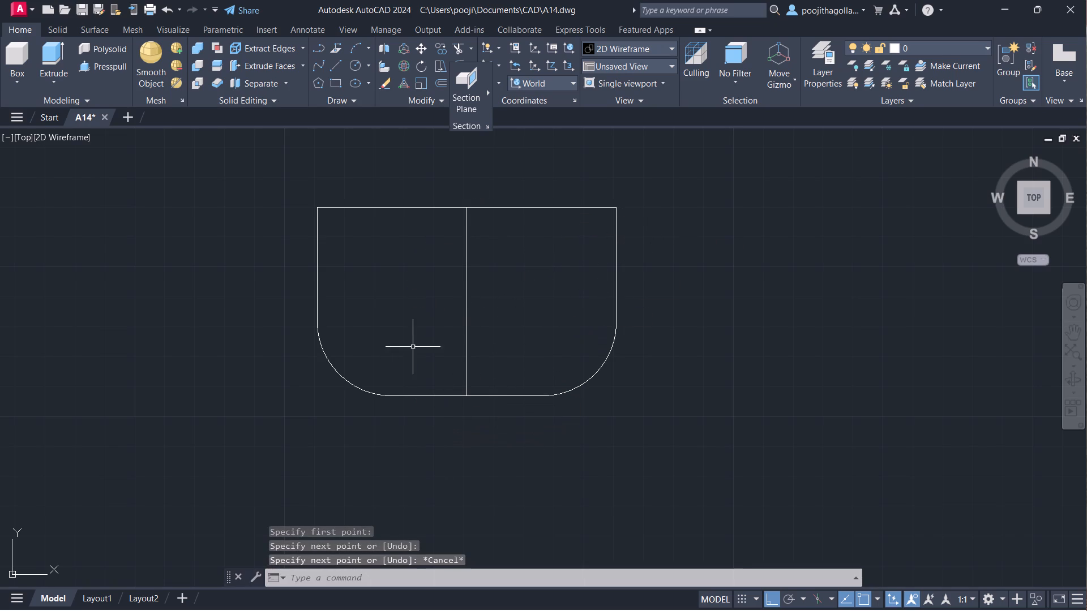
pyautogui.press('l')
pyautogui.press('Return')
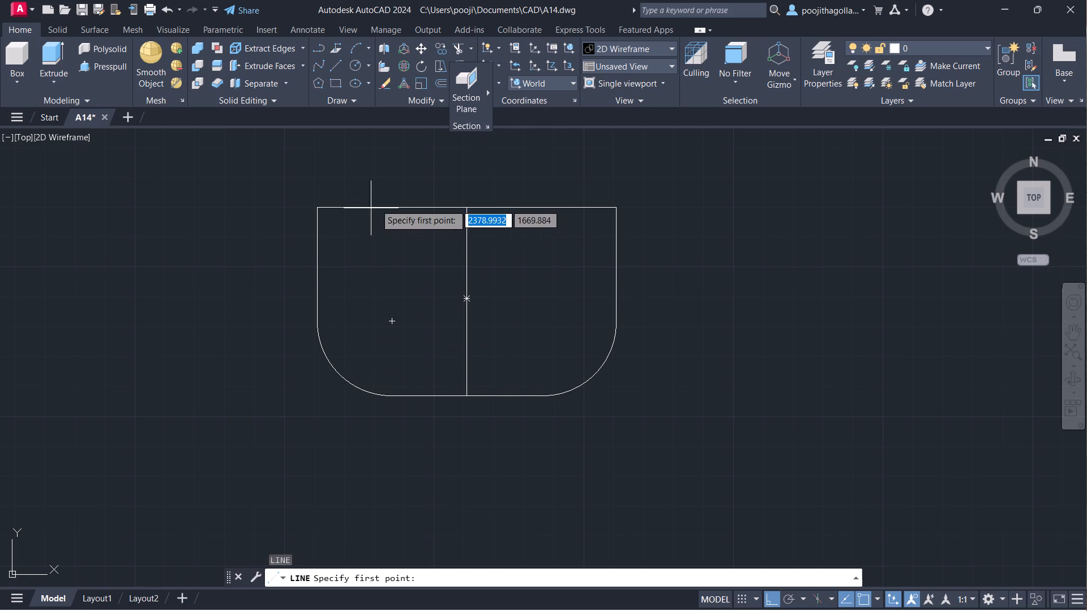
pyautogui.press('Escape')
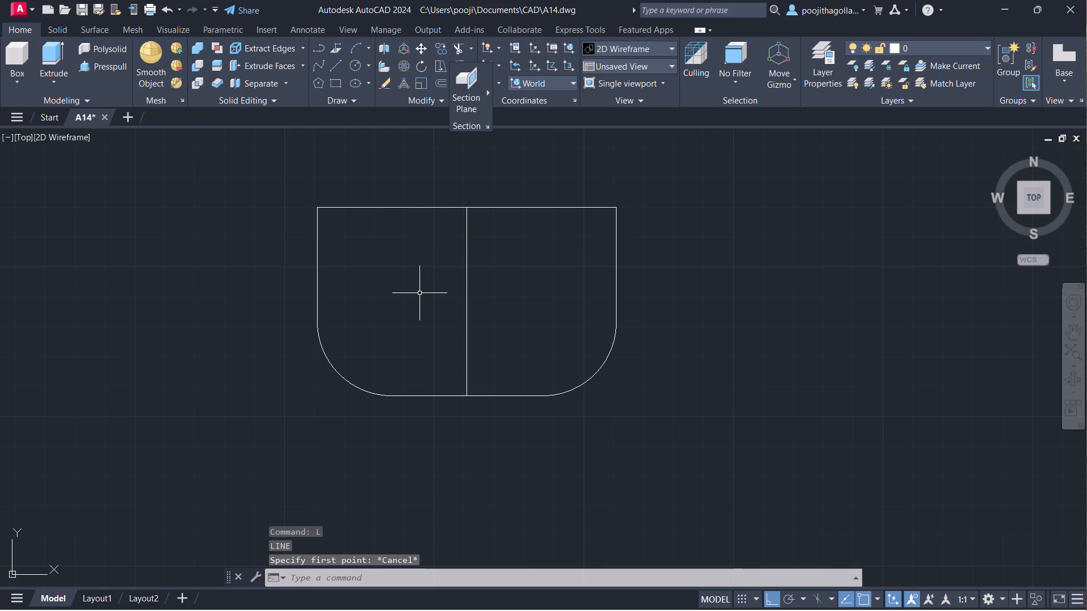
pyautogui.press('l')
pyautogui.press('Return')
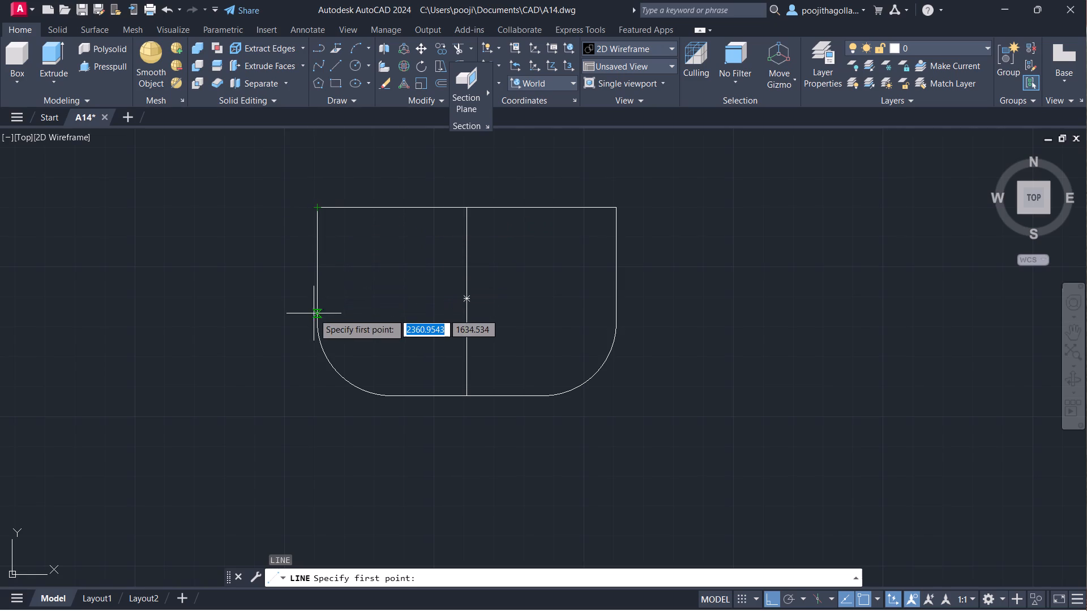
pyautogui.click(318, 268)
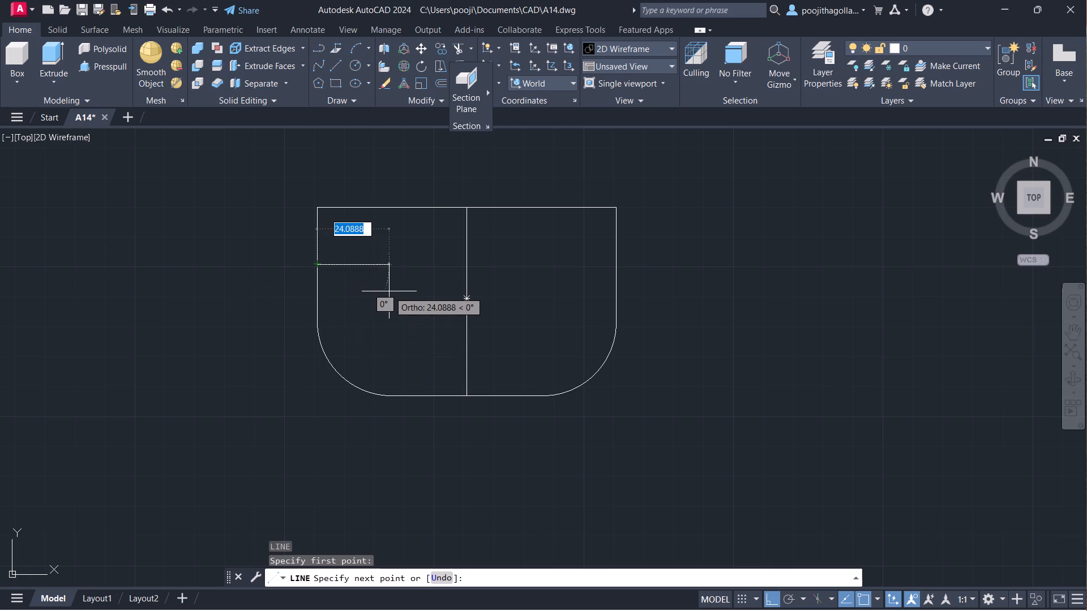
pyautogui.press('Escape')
# Draw connected lines from the top edge's midpoint: 25 to the left along the edge, and about 44 straight down.
pyautogui.press('l')
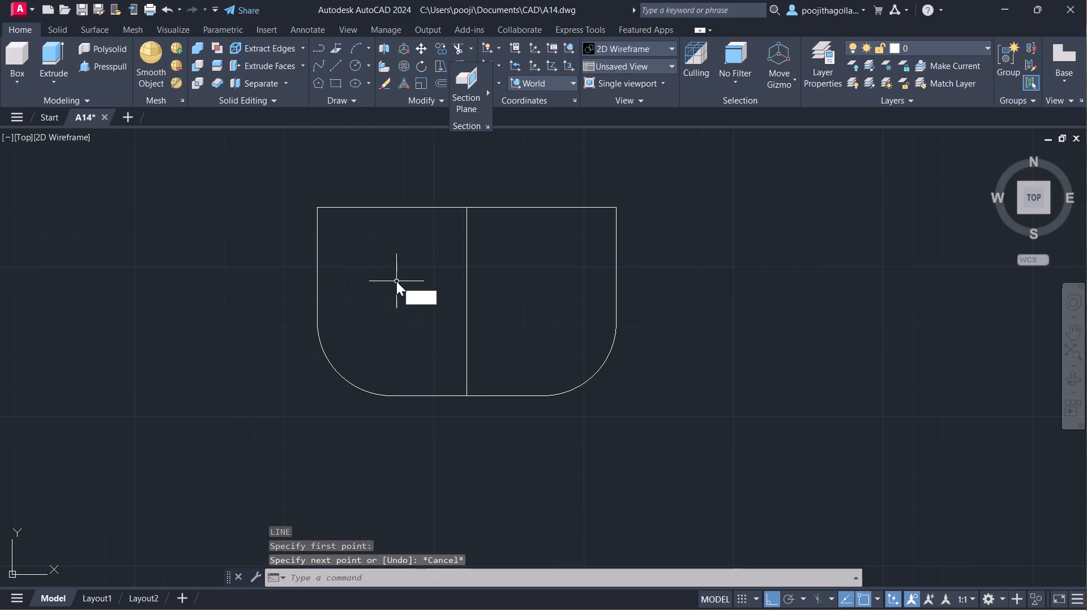
pyautogui.press('Return')
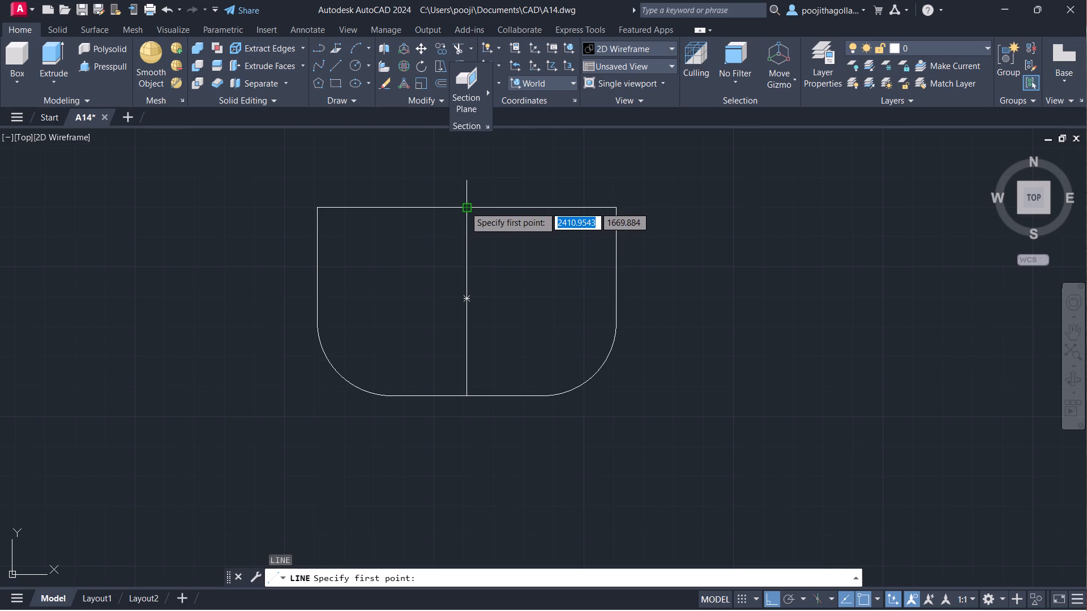
pyautogui.click(465, 206)
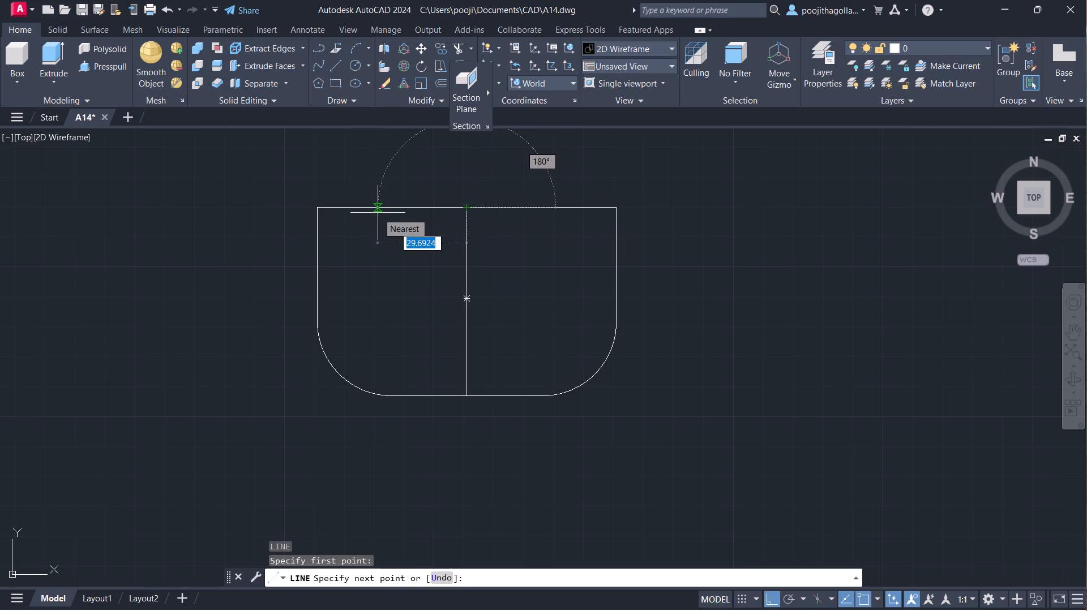
pyautogui.write('25')
pyautogui.press('Return')
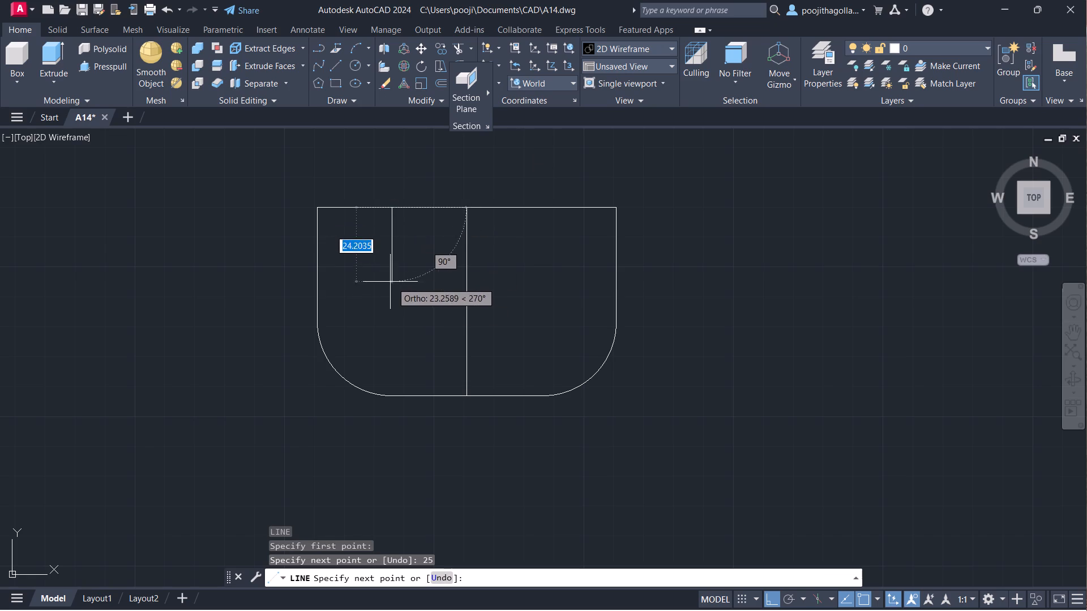
pyautogui.click(392, 340)
pyautogui.press('Escape')
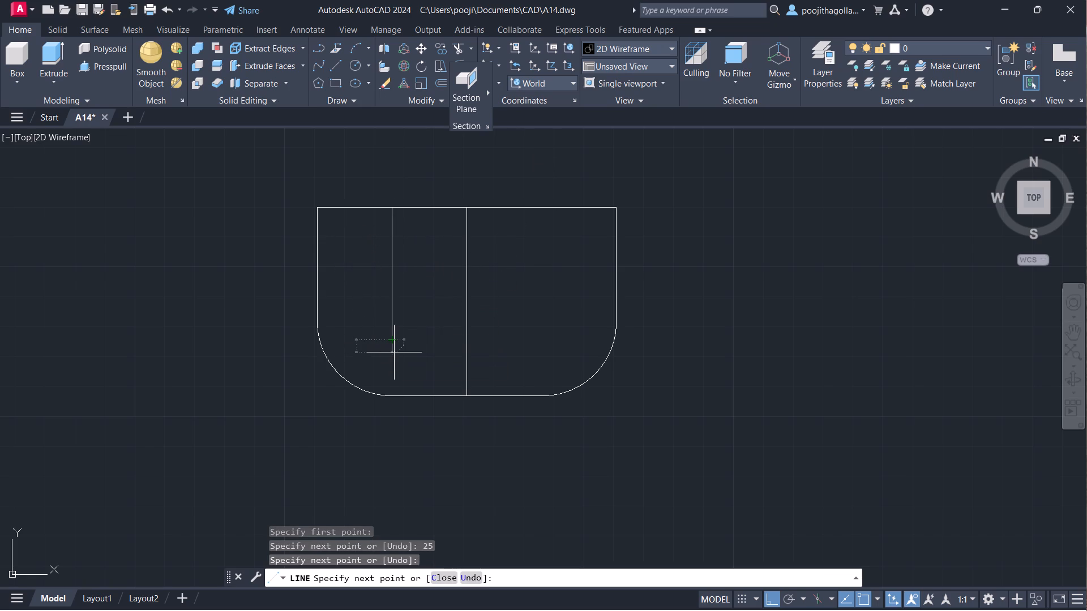
# Draw a horizontal construction line from the centre line's midpoint leftwards, crossing the new vertical line.
pyautogui.press('l')
pyautogui.press('Return')
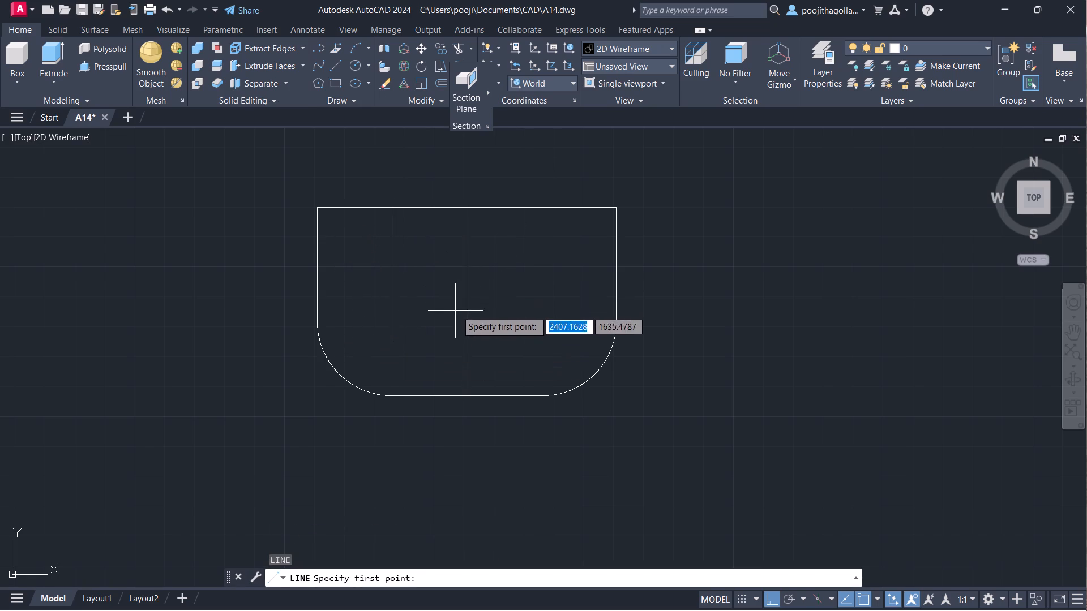
pyautogui.click(466, 302)
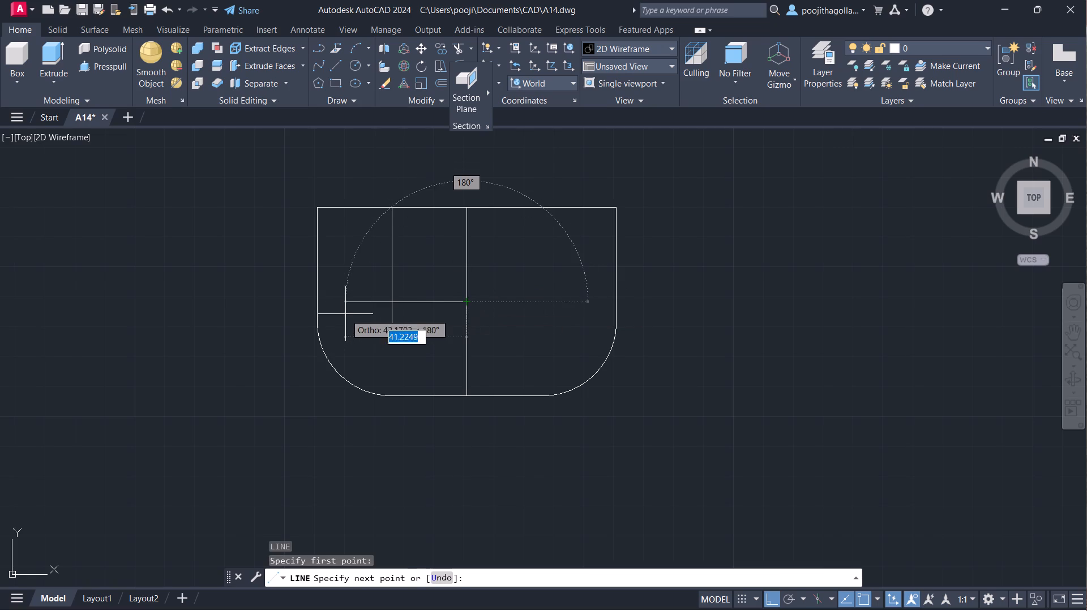
pyautogui.click(354, 308)
pyautogui.press('Escape')
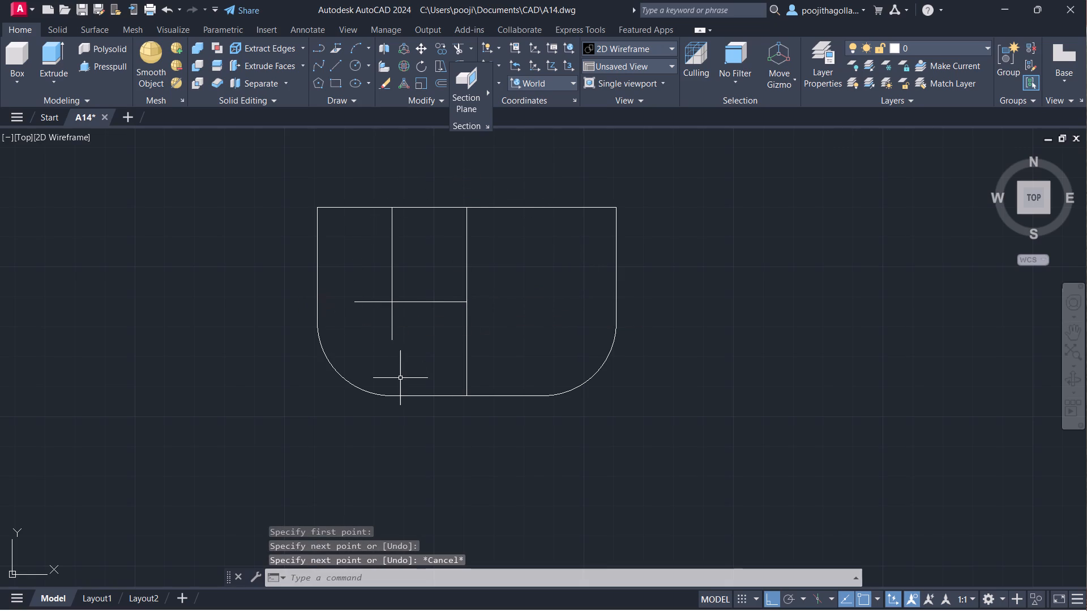
# Draw a circle of radius 6 centred on the intersection of the two construction lines.
pyautogui.press('c')
pyautogui.press('Return')
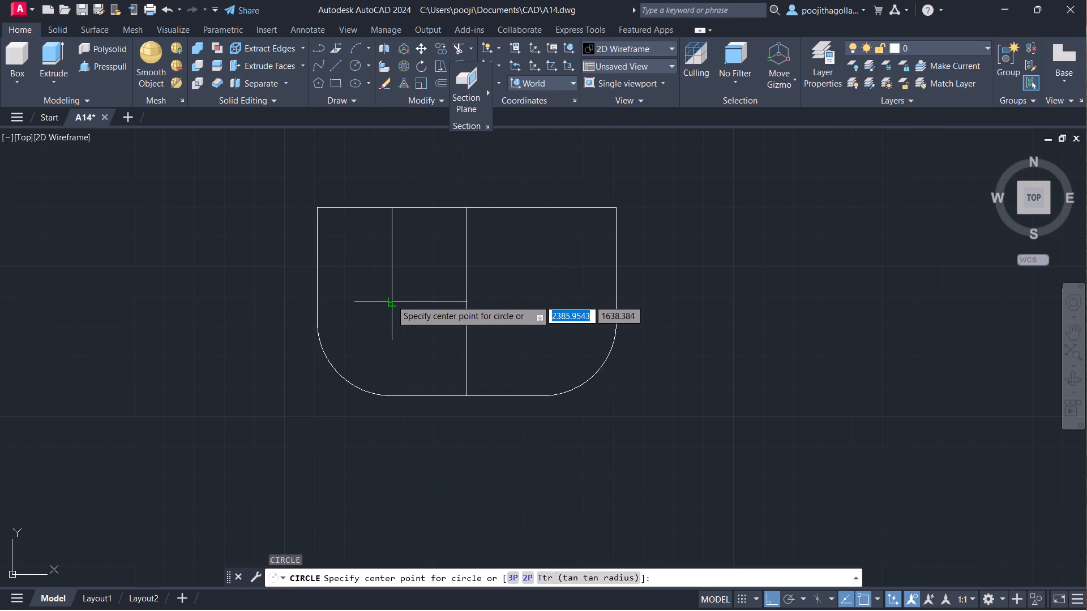
pyautogui.click(391, 300)
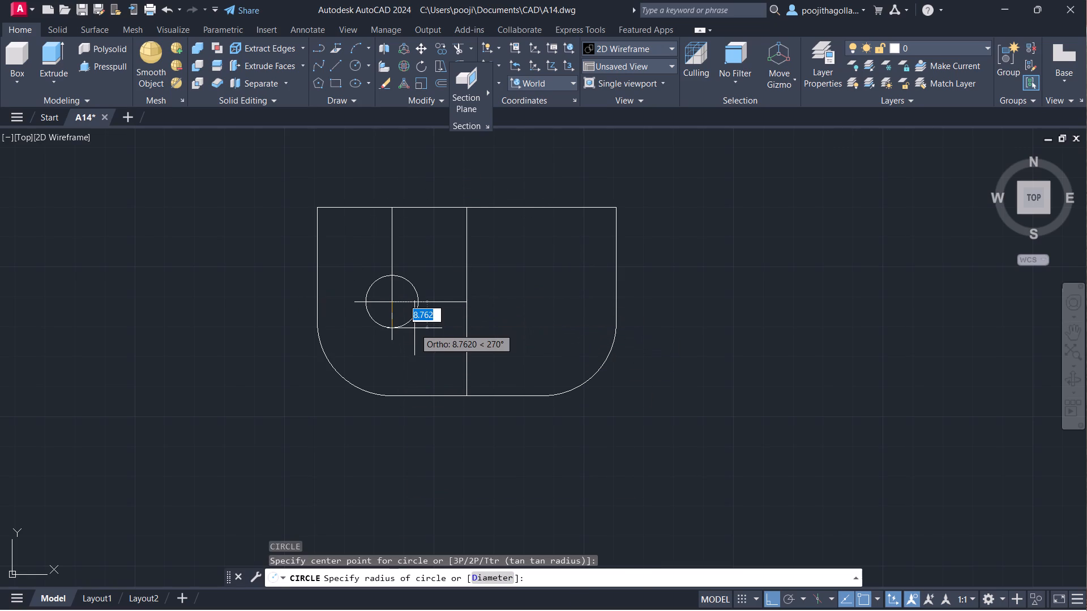
pyautogui.press('6')
pyautogui.press('Return')
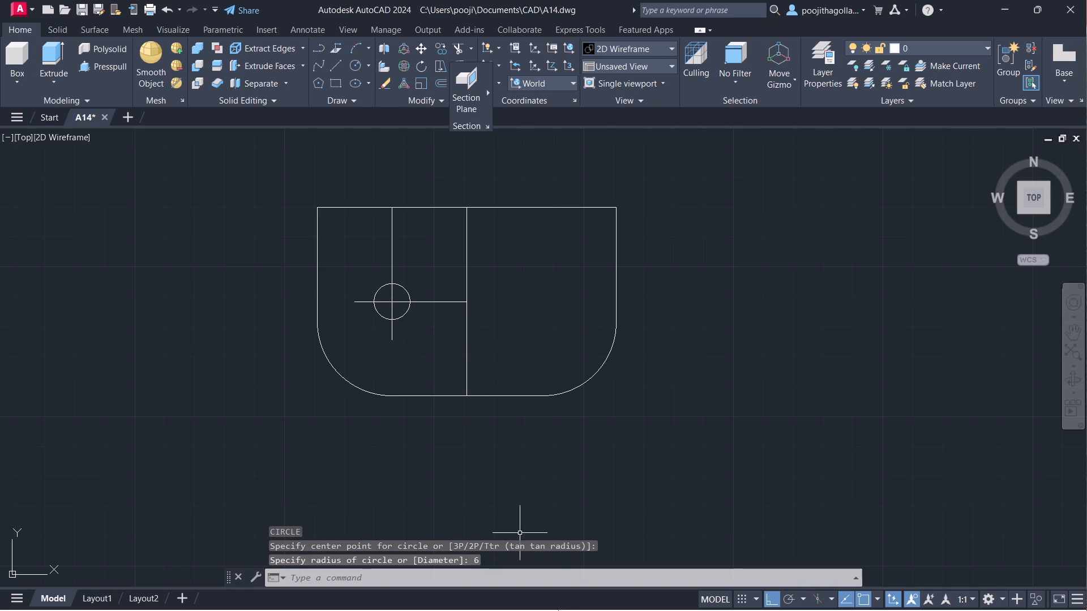
# Mirror the radius 6 circle about the vertical centre line, keeping the source circle.
pyautogui.click(405, 290)
pyautogui.press('c')
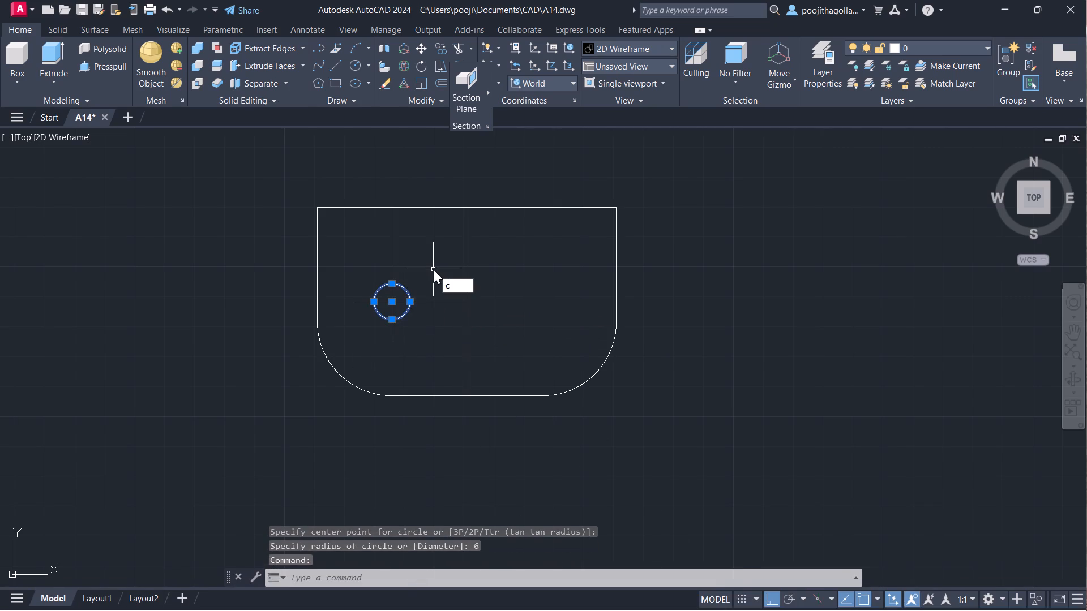
pyautogui.press('BackSpace')
pyautogui.write('mi')
pyautogui.press('Return')
pyautogui.click(467, 393)
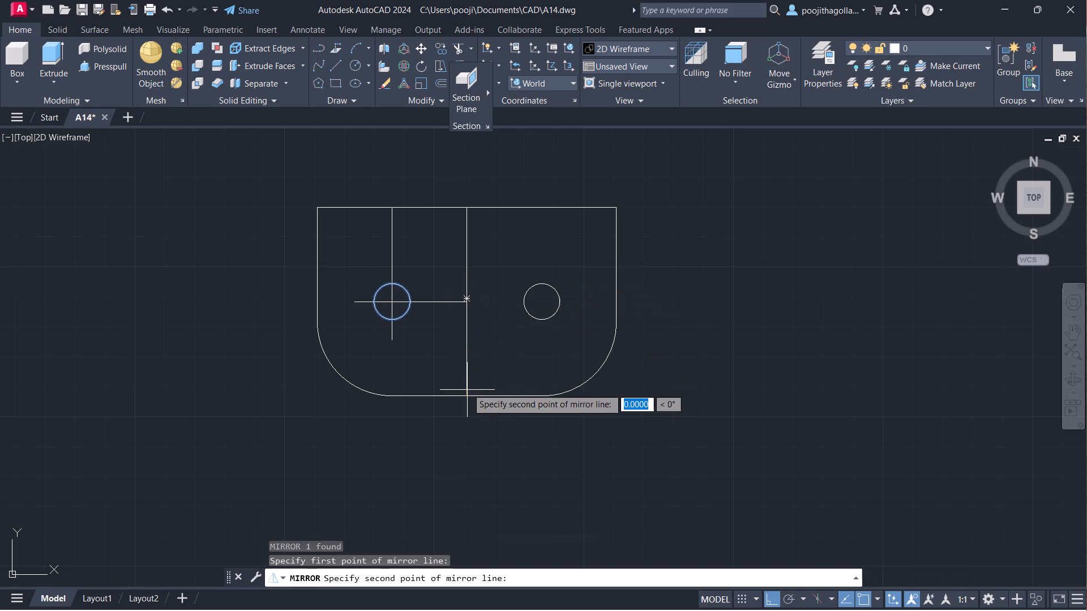
pyautogui.click(467, 209)
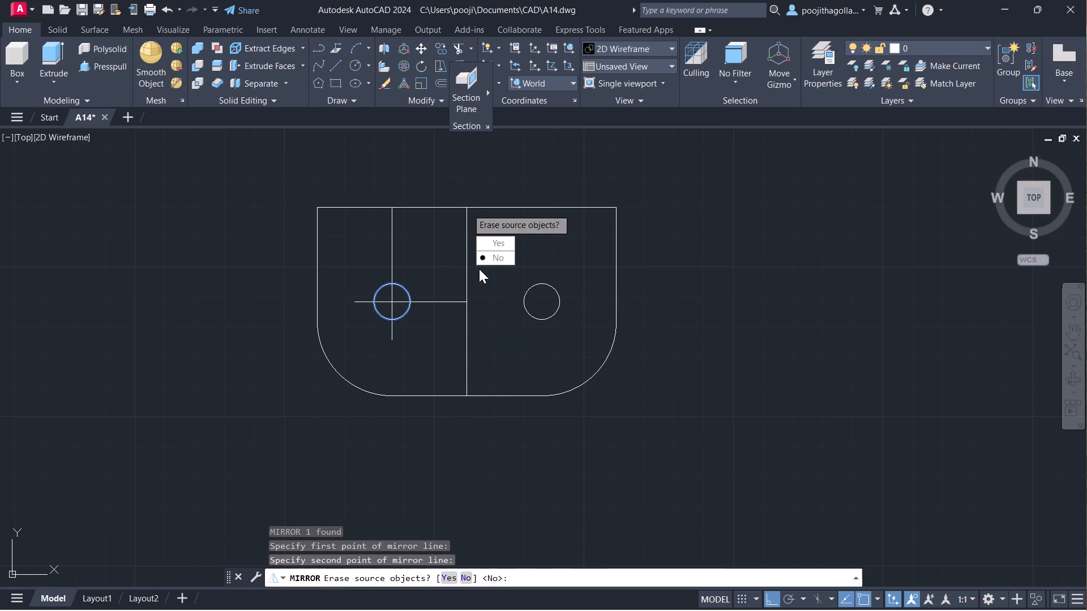
pyautogui.moveTo(488, 260); pyautogui.dragTo(467, 209)
# Delete the vertical and horizontal construction lines through the left circle and the outline's centre line.
pyautogui.click(406, 226)
pyautogui.click(390, 253)
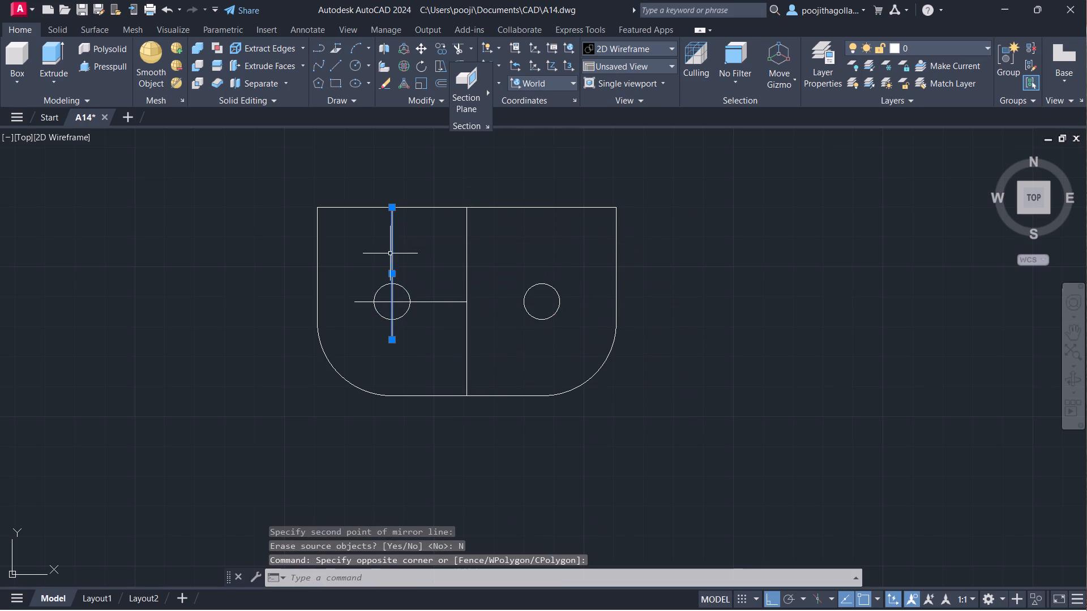
pyautogui.moveTo(446, 293); pyautogui.dragTo(446, 303)
pyautogui.click(433, 321)
pyautogui.press('Delete')
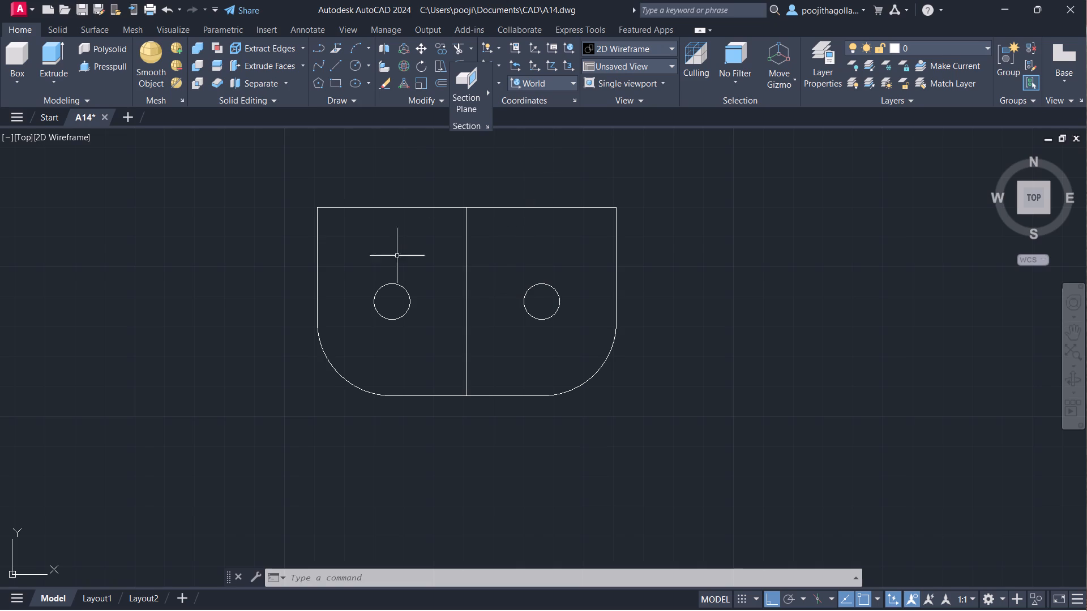
pyautogui.click(476, 283)
pyautogui.click(448, 314)
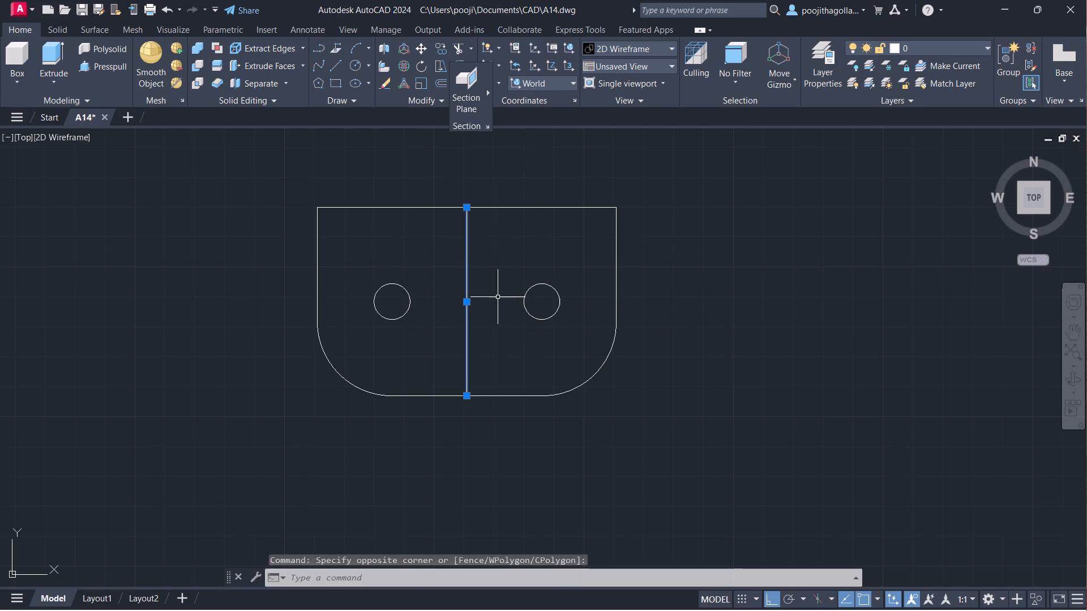
pyautogui.press('Delete')
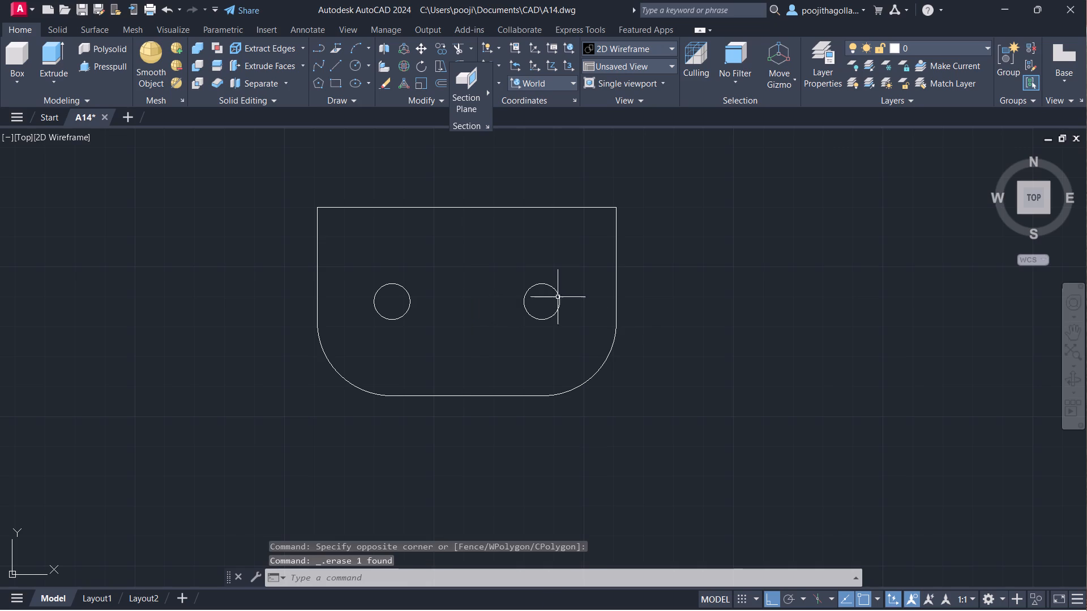
# Presspull the area between the outline and the two circles to a height of 12 in a tilted 3D view.
pyautogui.click(1069, 378)
pyautogui.moveTo(541, 398); pyautogui.dragTo(600, 358)
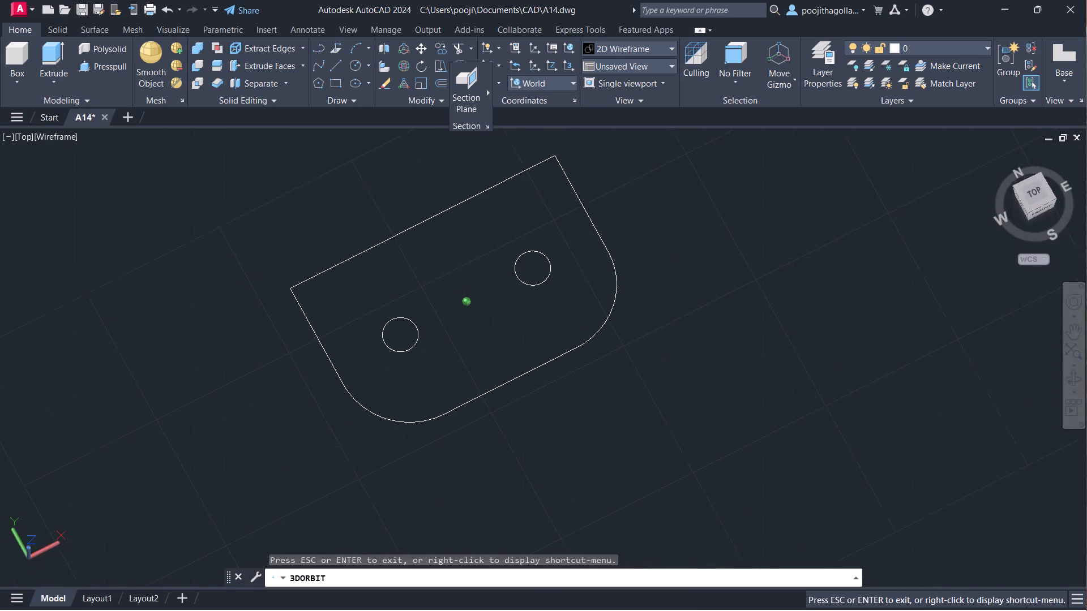
pyautogui.moveTo(600, 358); pyautogui.dragTo(661, 278)
pyautogui.moveTo(643, 270); pyautogui.dragTo(672, 372, button='middle')
pyautogui.press('Escape')
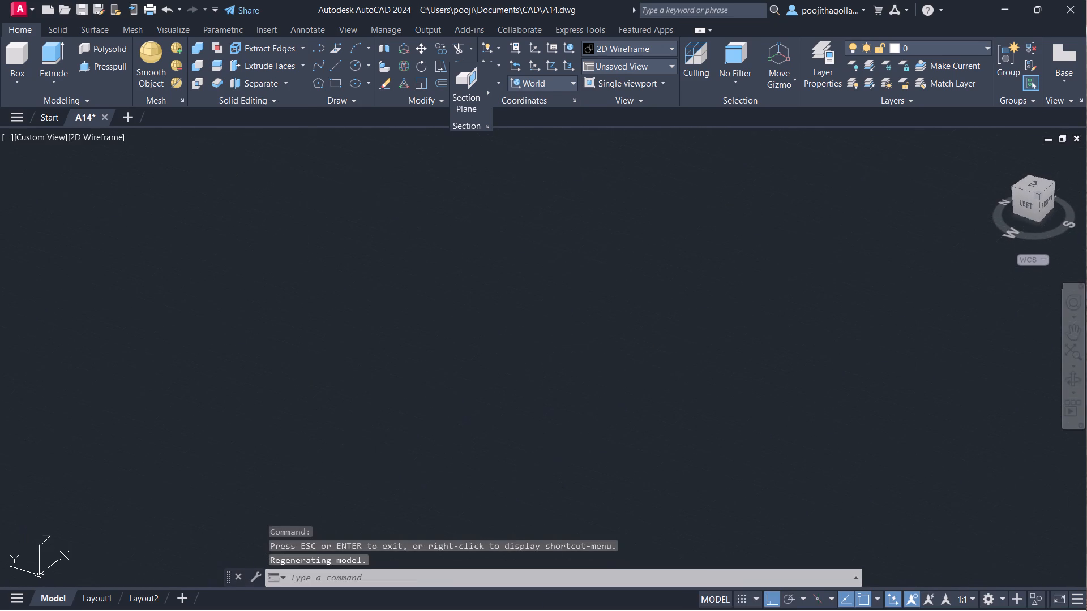
pyautogui.click(109, 70)
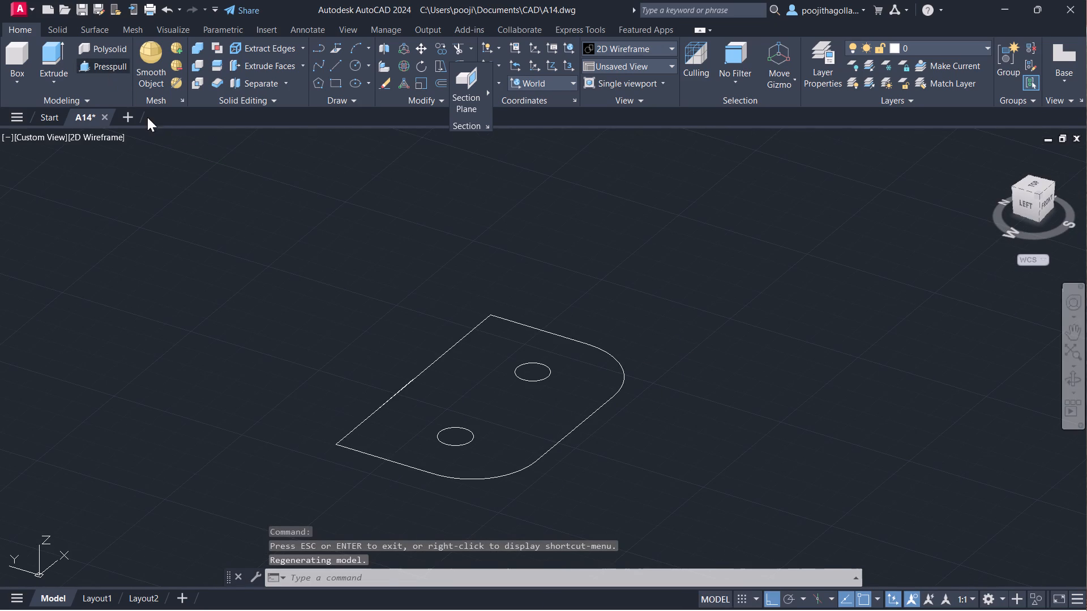
pyautogui.click(418, 420)
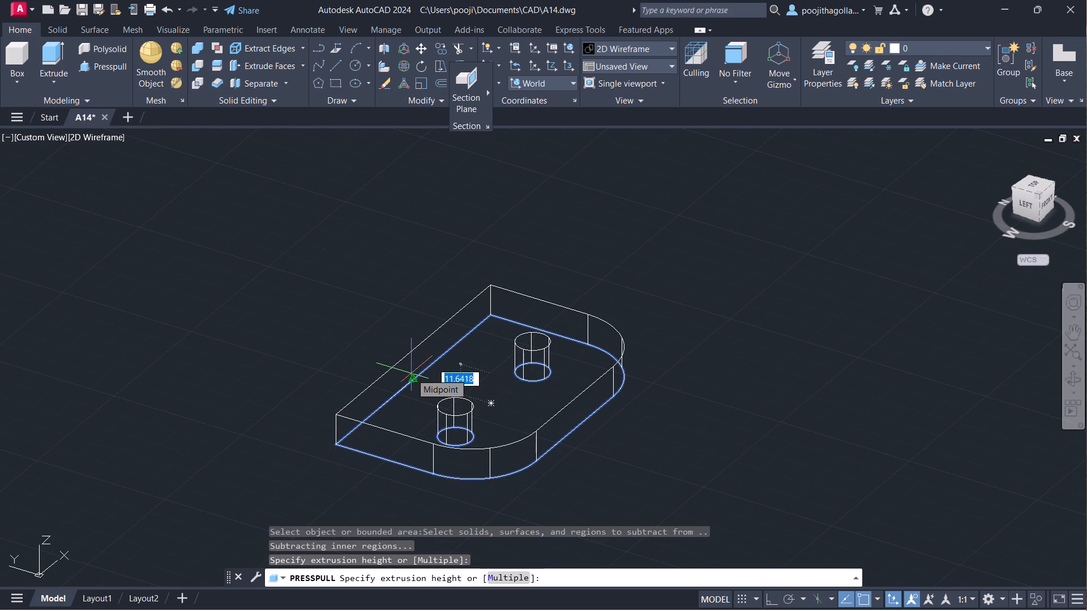
pyautogui.write('12')
pyautogui.press('Return')
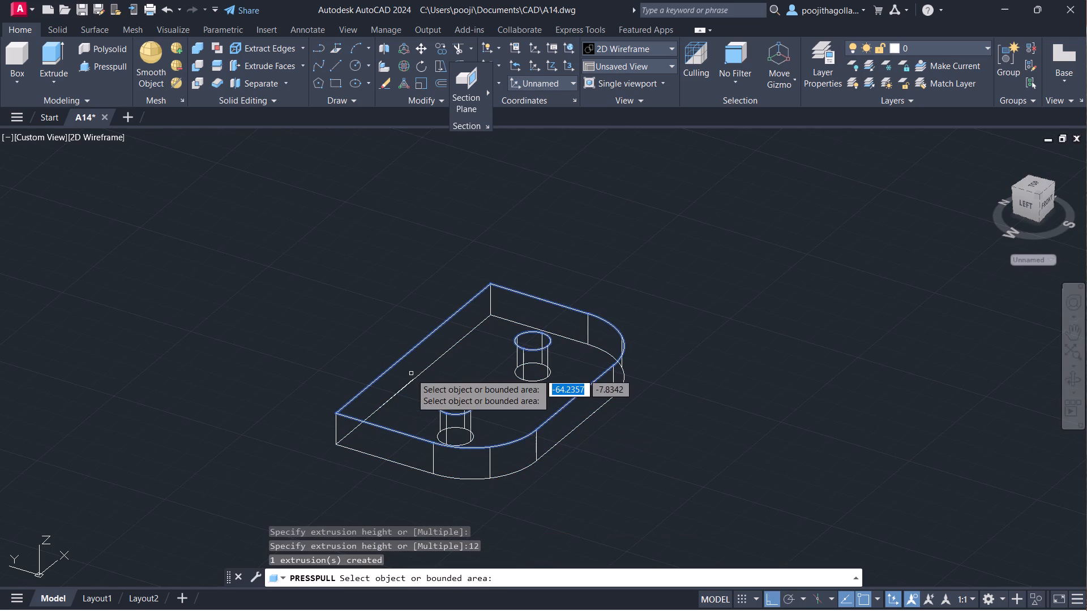
pyautogui.press('Escape')
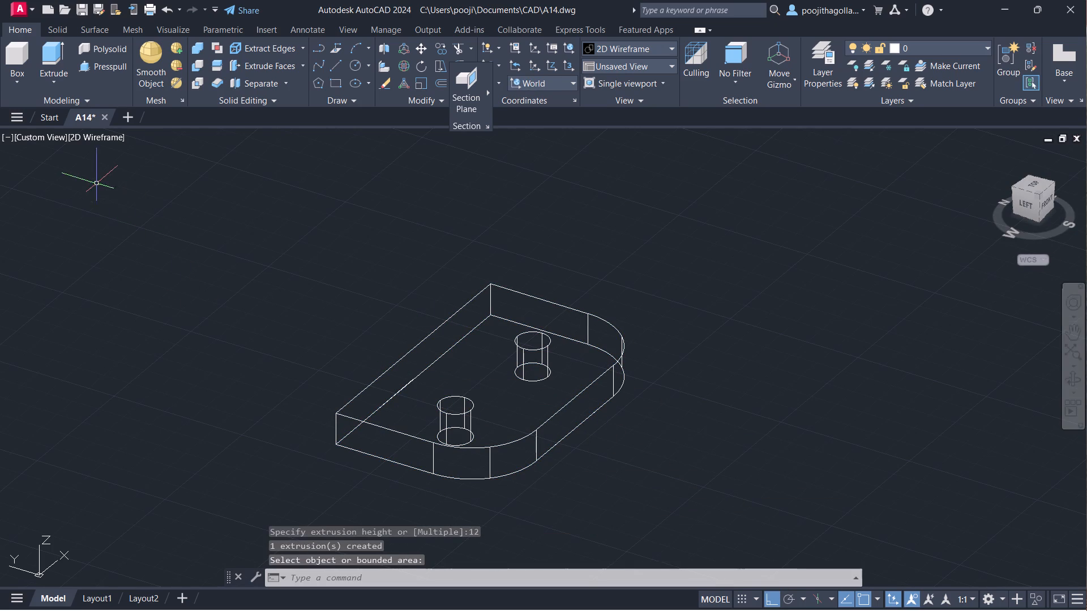
# Set the visual style to Shades of Gray.
pyautogui.click(99, 139)
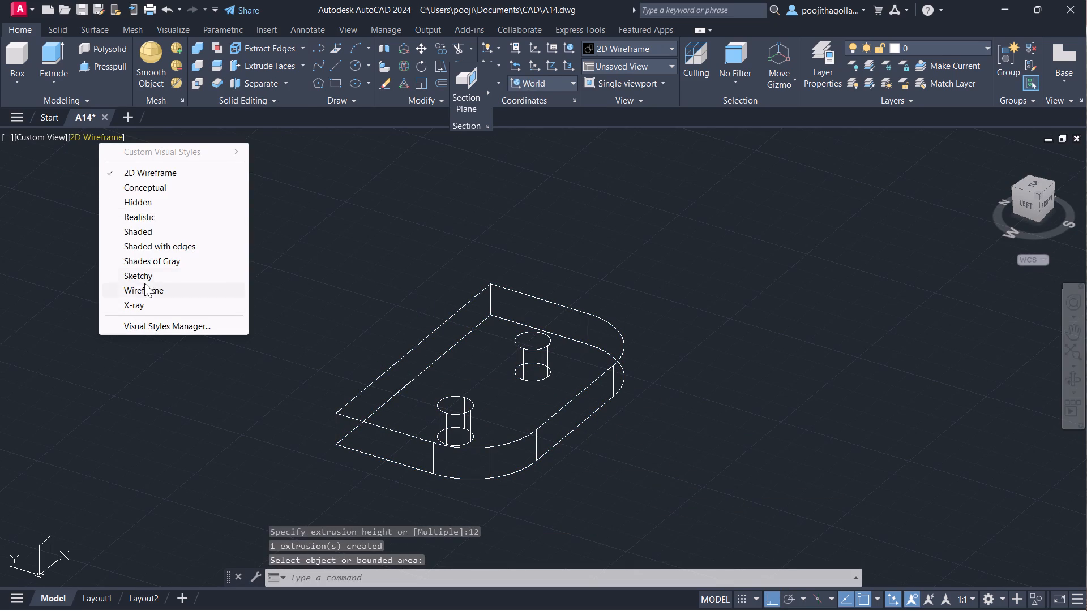
pyautogui.click(158, 262)
pyautogui.moveTo(349, 335); pyautogui.dragTo(328, 299, button='middle')
pyautogui.moveTo(352, 333); pyautogui.dragTo(354, 338, button='middle')
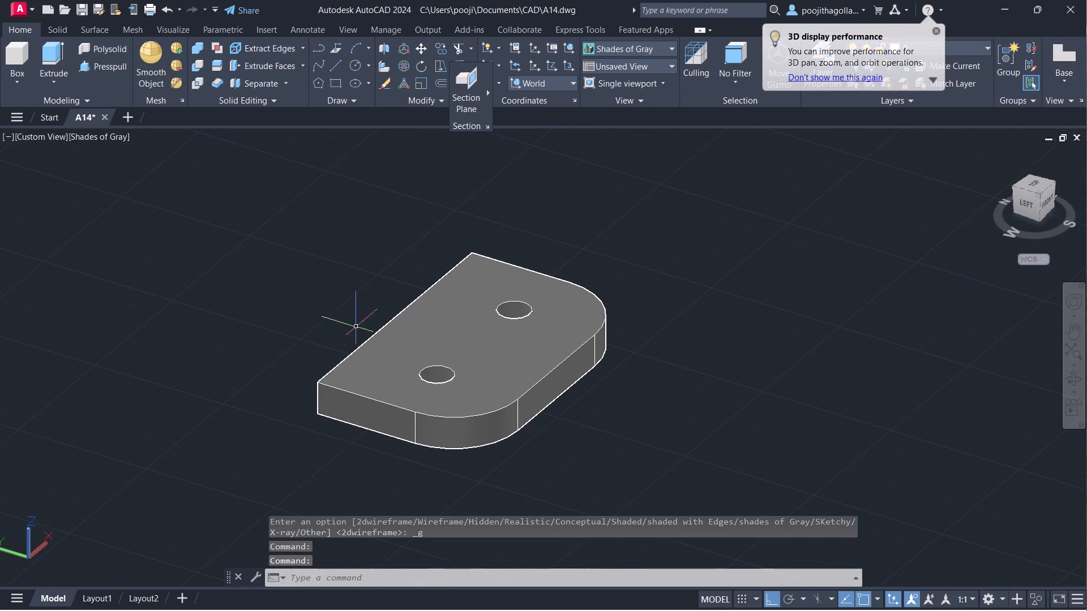
pyautogui.moveTo(404, 320); pyautogui.dragTo(367, 309, button='middle')
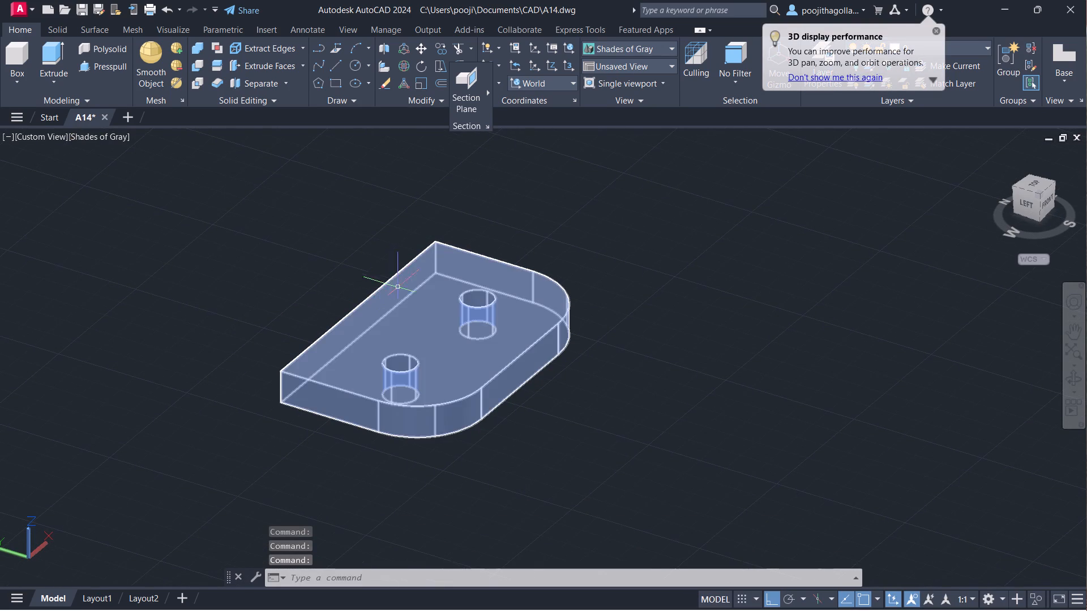
# Draw a circle of radius 25 in the Front view, in the empty space to the right of the plate.
pyautogui.click(35, 134)
pyautogui.click(74, 230)
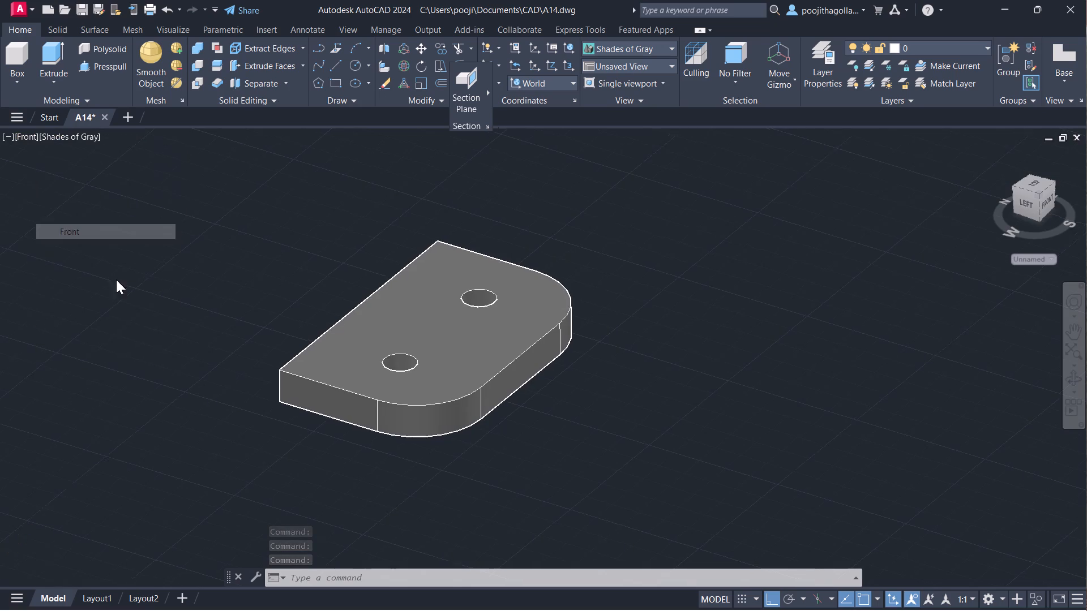
pyautogui.moveTo(785, 372); pyautogui.dragTo(48, 378, button='middle')
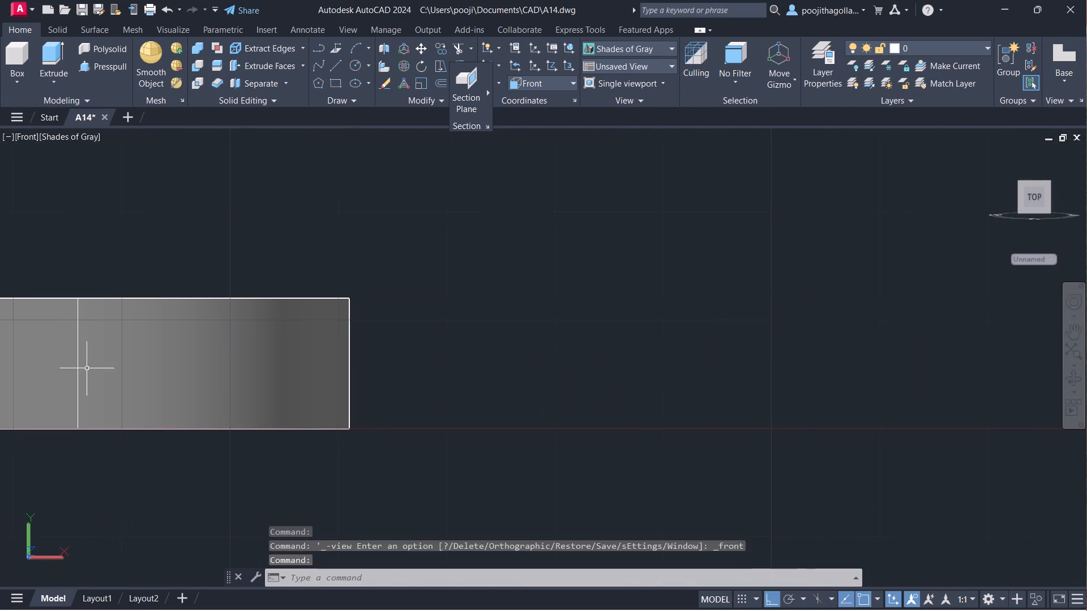
pyautogui.moveTo(833, 317); pyautogui.dragTo(552, 317, button='middle')
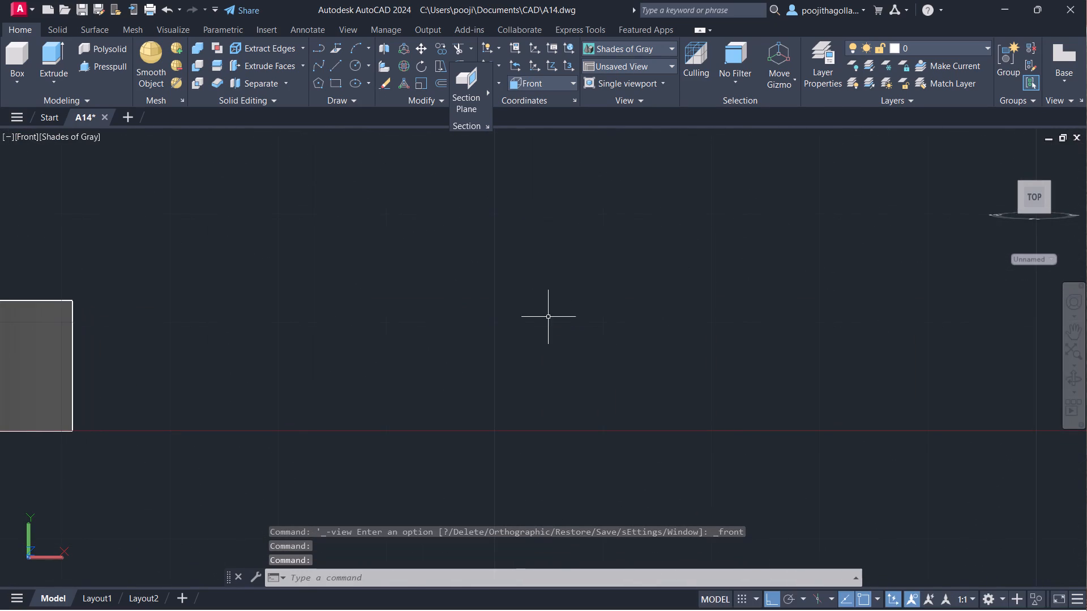
pyautogui.moveTo(566, 328); pyautogui.dragTo(494, 326, button='middle')
pyautogui.press('c')
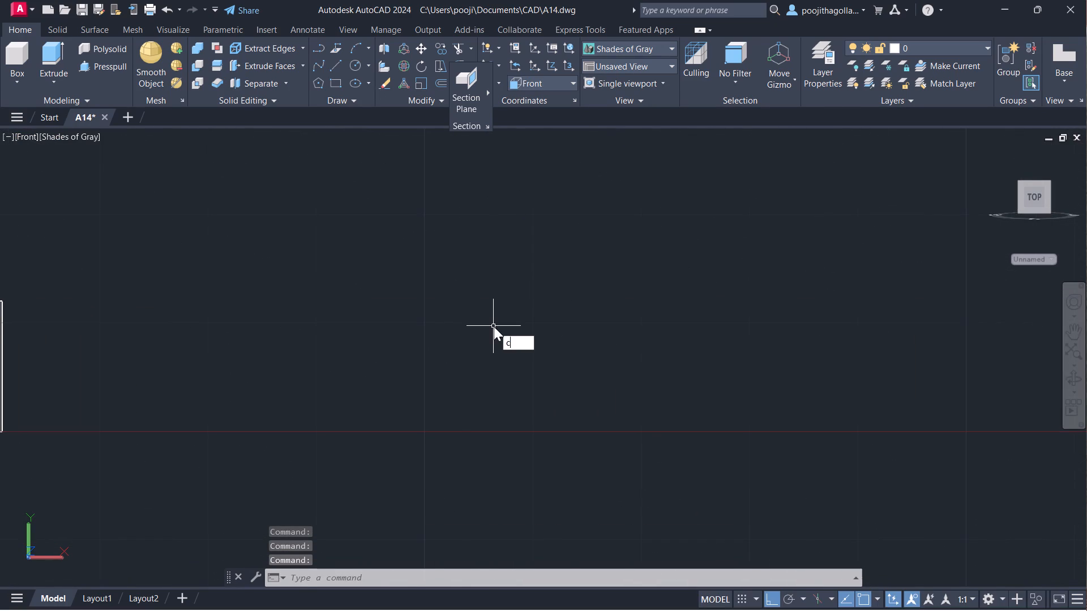
pyautogui.press('Return')
pyautogui.click(511, 352)
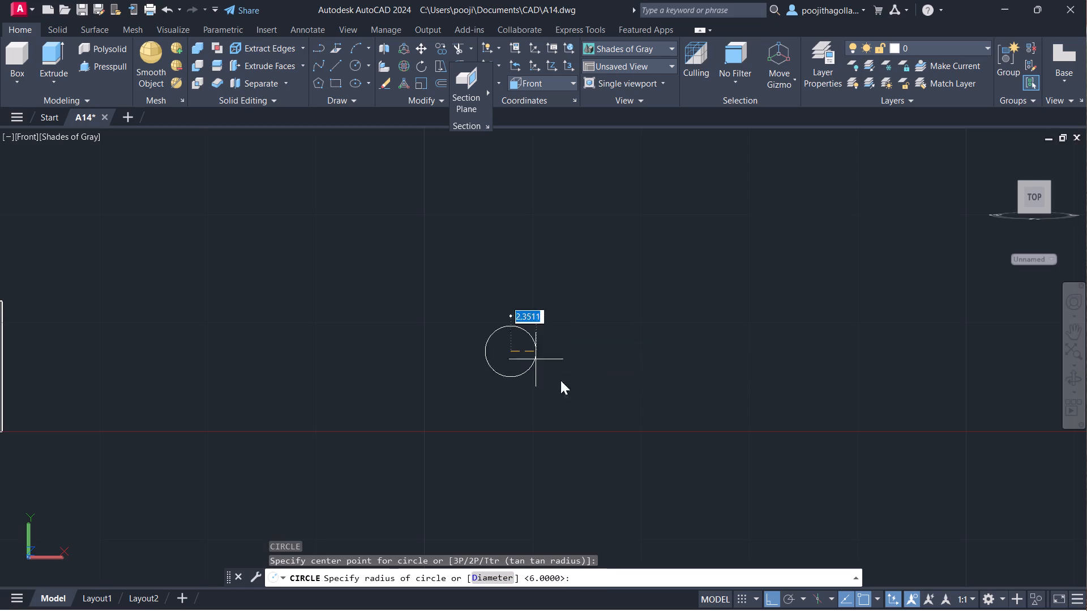
pyautogui.write('25')
pyautogui.press('Return')
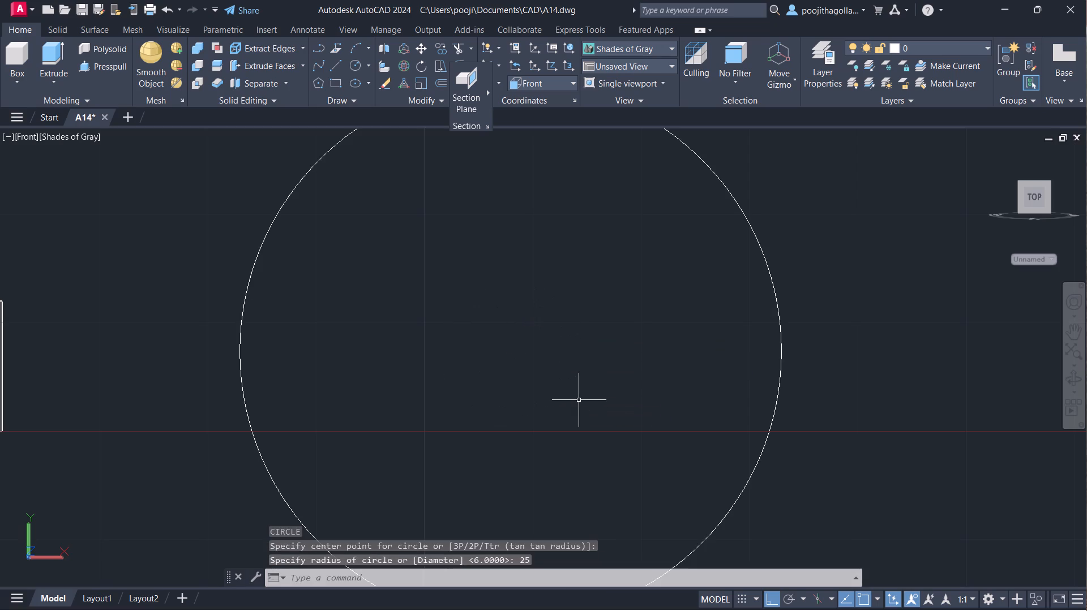
# Draw a circle of radius 12.5 concentric with the R25 circle.
pyautogui.scroll(-2, 579, 400)
pyautogui.moveTo(608, 378); pyautogui.dragTo(597, 335, button='middle')
pyautogui.press('c')
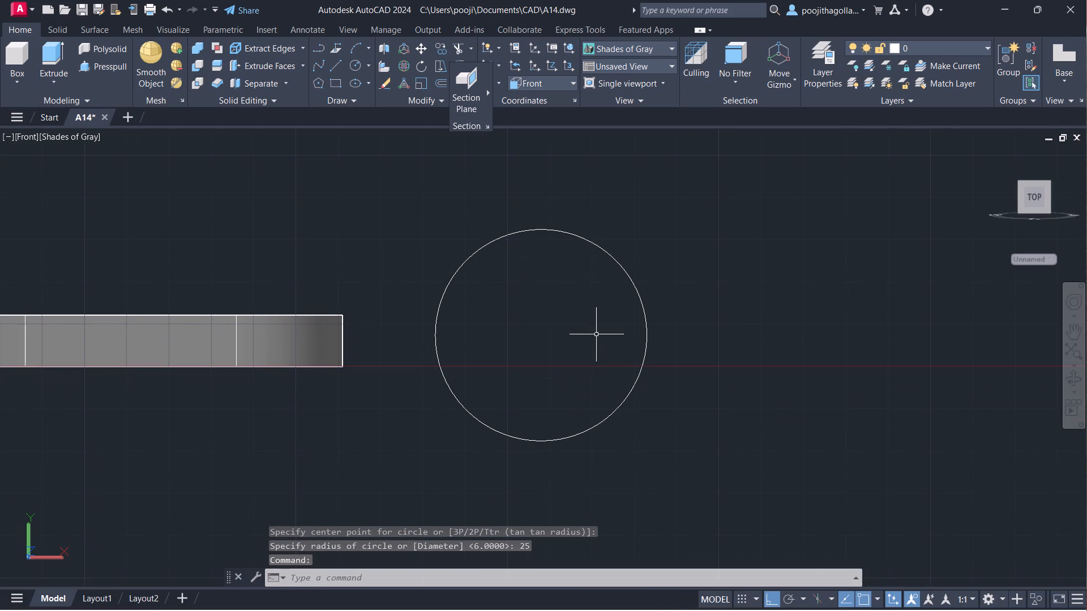
pyautogui.press('Return')
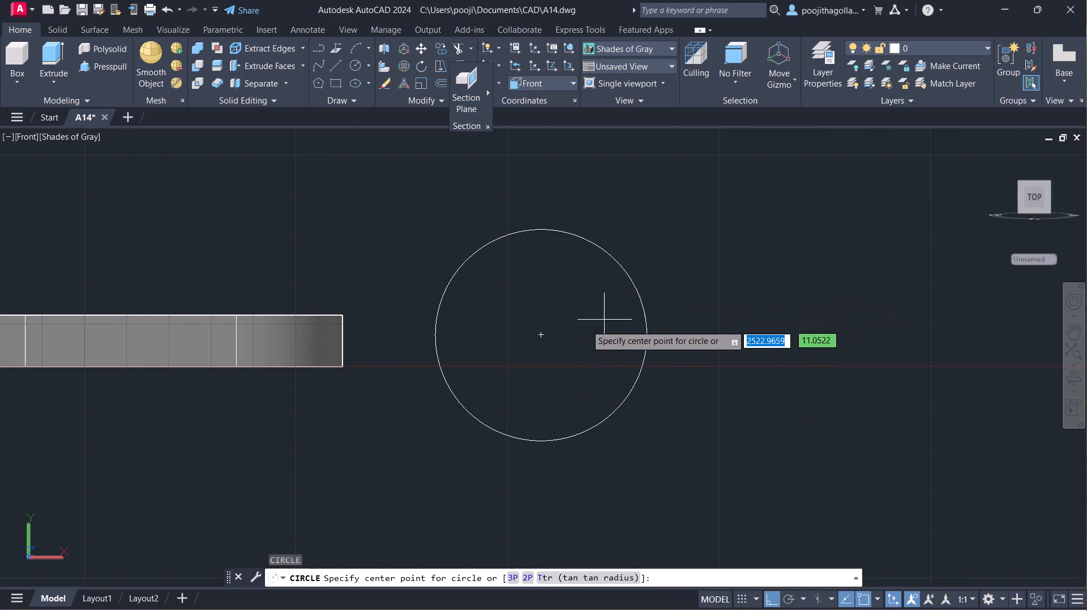
pyautogui.click(540, 339)
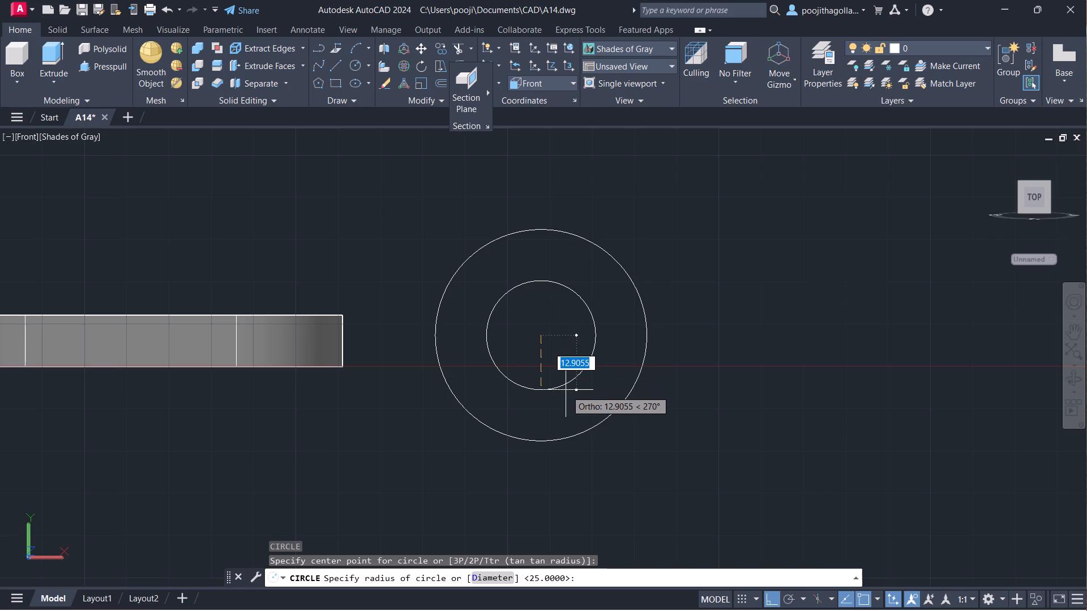
pyautogui.write('12.5')
pyautogui.press('Return')
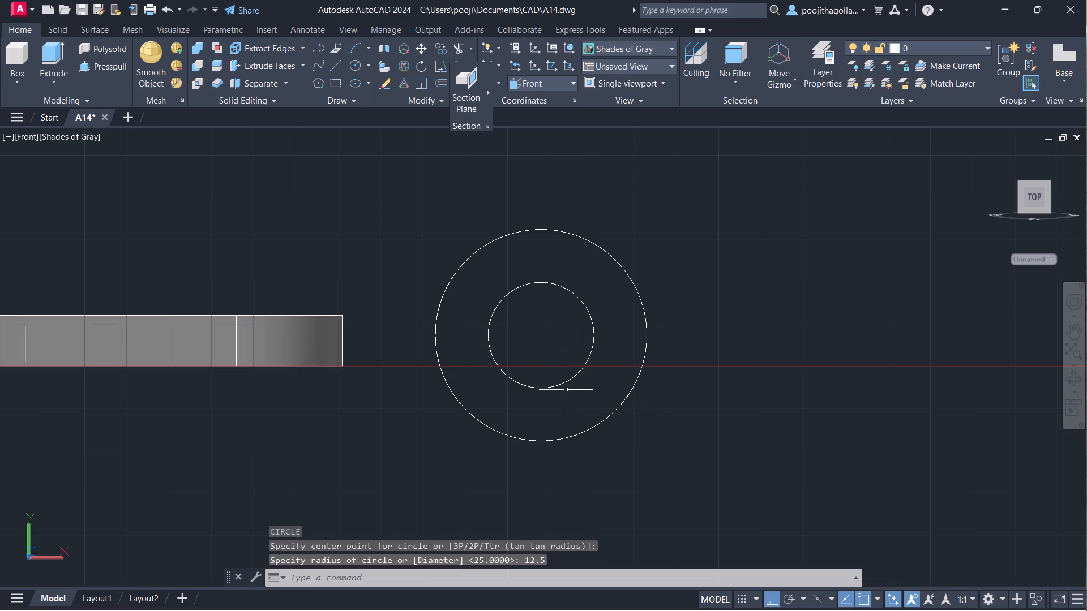
# Move both concentric circles horizontally about 109 units to the right, away from the plate.
pyautogui.moveTo(566, 390); pyautogui.dragTo(560, 353, button='middle')
pyautogui.moveTo(663, 247); pyautogui.dragTo(649, 252)
pyautogui.click(567, 307)
pyautogui.press('m')
pyautogui.press('Return')
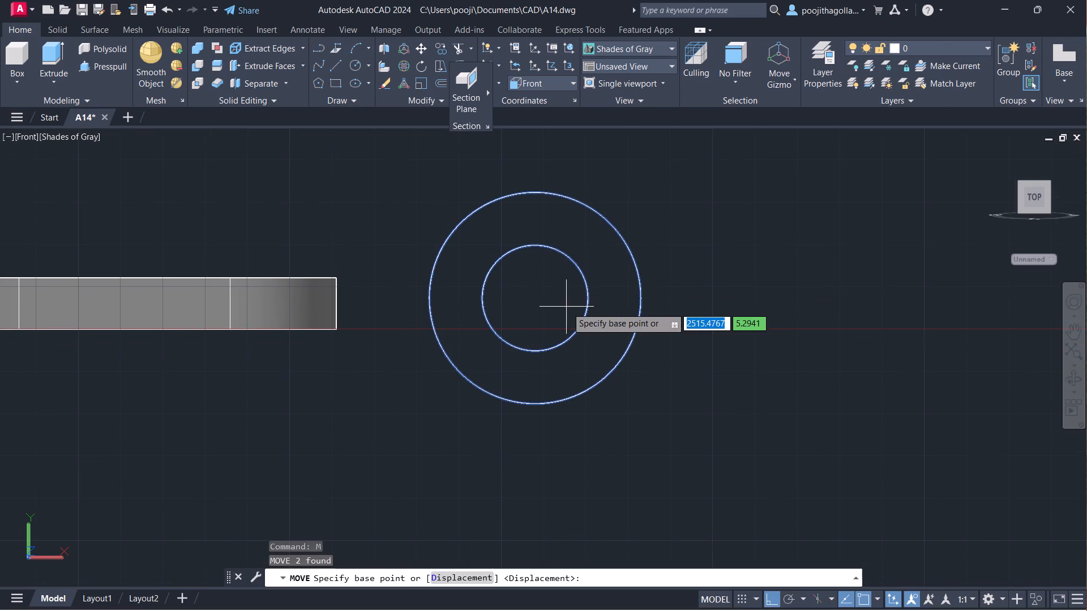
pyautogui.click(528, 303)
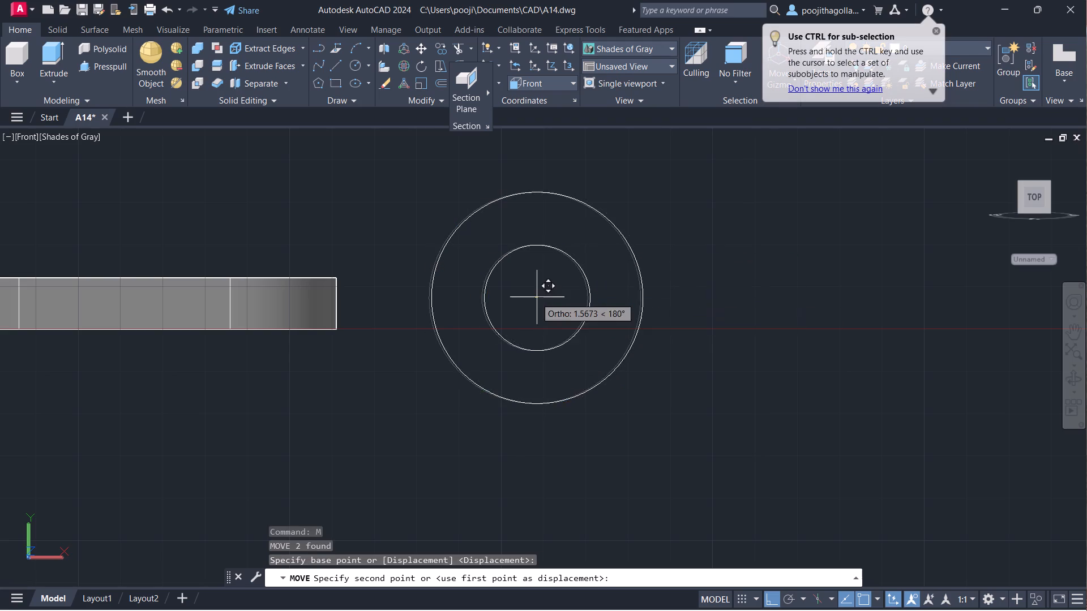
pyautogui.moveTo(983, 268); pyautogui.dragTo(579, 267, button='middle')
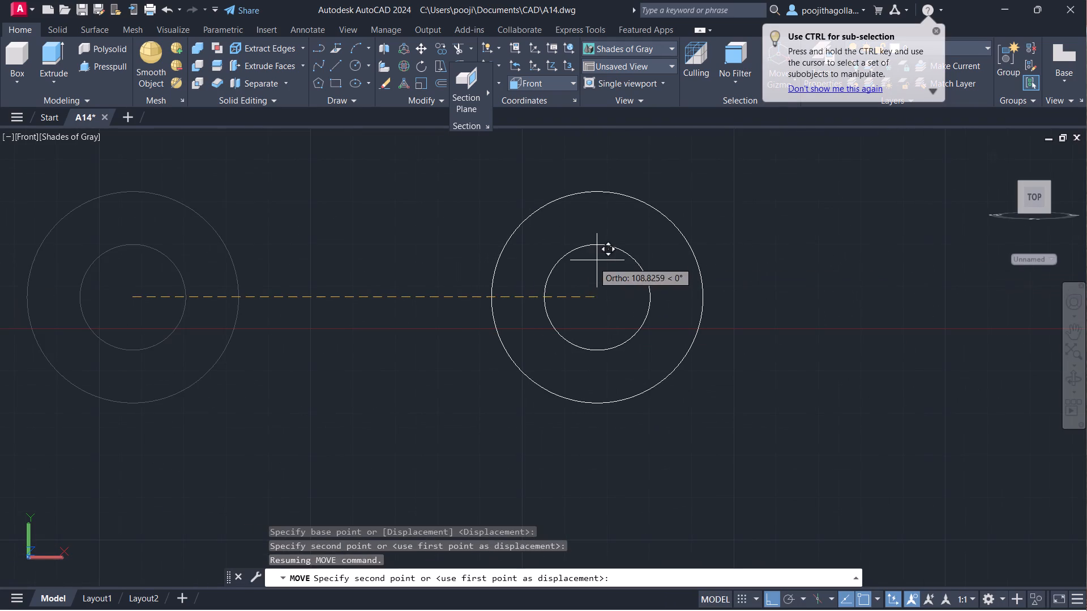
pyautogui.click(597, 261)
# Draw a vertical line 90 long straight down from the circles' common centre.
pyautogui.moveTo(622, 327); pyautogui.dragTo(613, 272, button='middle')
pyautogui.scroll(-1, 613, 273)
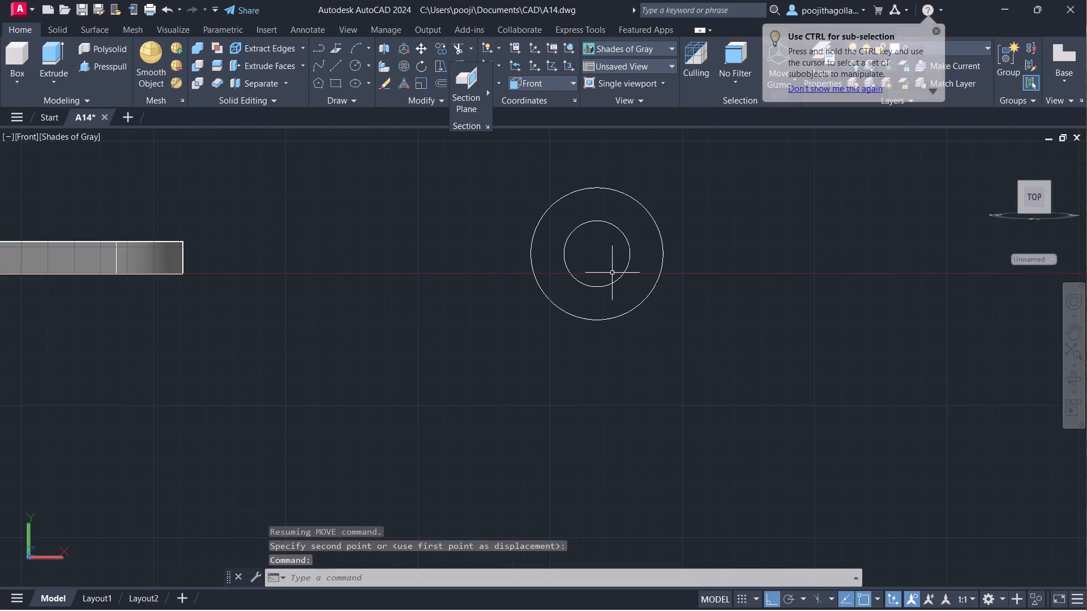
pyautogui.scroll(-1, 632, 309)
pyautogui.scroll(1, 647, 329)
pyautogui.moveTo(647, 329); pyautogui.dragTo(653, 351, button='middle')
pyautogui.scroll(1, 653, 351)
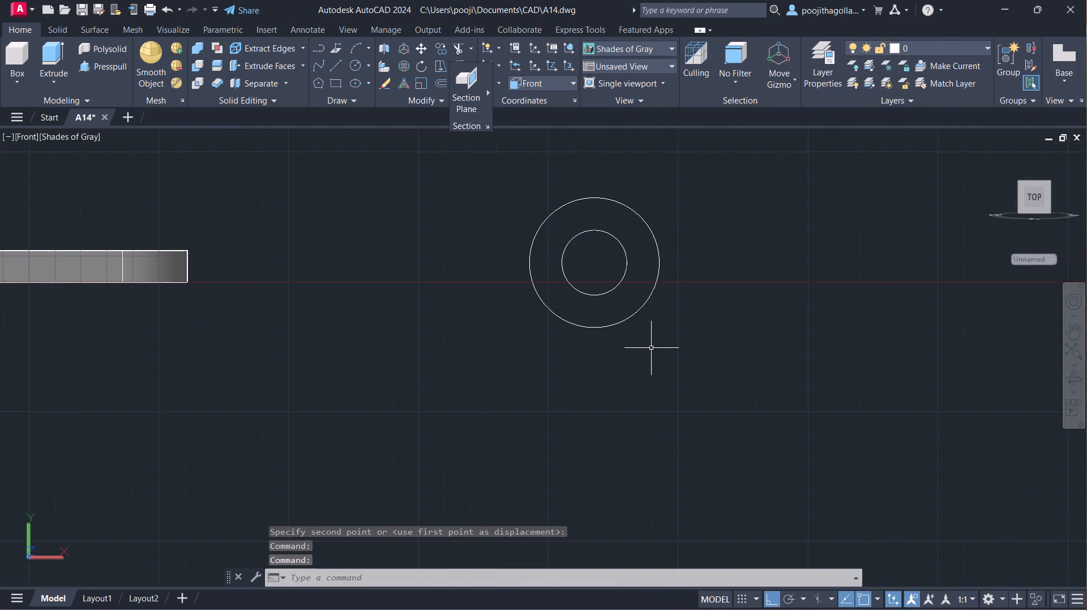
pyautogui.middleClick(652, 346)
pyautogui.scroll(1, 652, 346)
pyautogui.moveTo(653, 353); pyautogui.dragTo(658, 368, button='middle')
pyautogui.press('l')
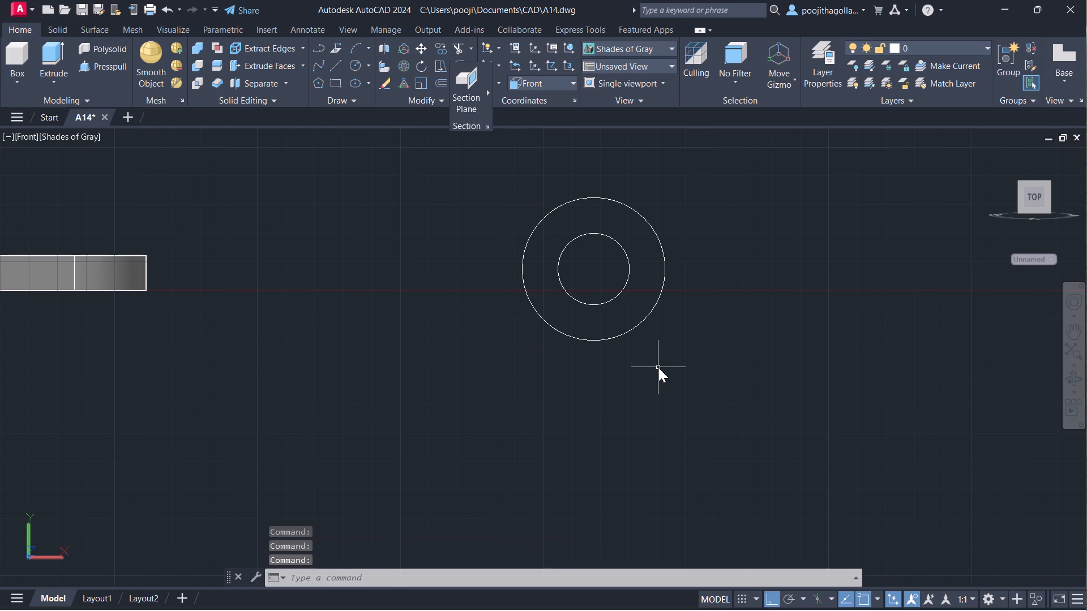
pyautogui.press('Return')
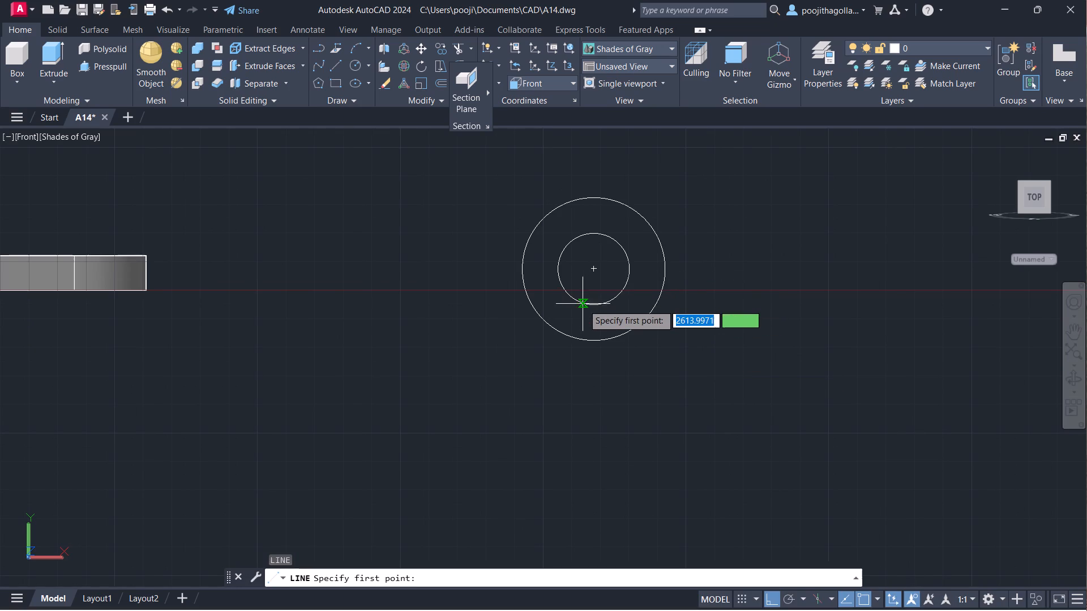
pyautogui.click(594, 272)
pyautogui.moveTo(626, 458); pyautogui.dragTo(637, 391, button='middle')
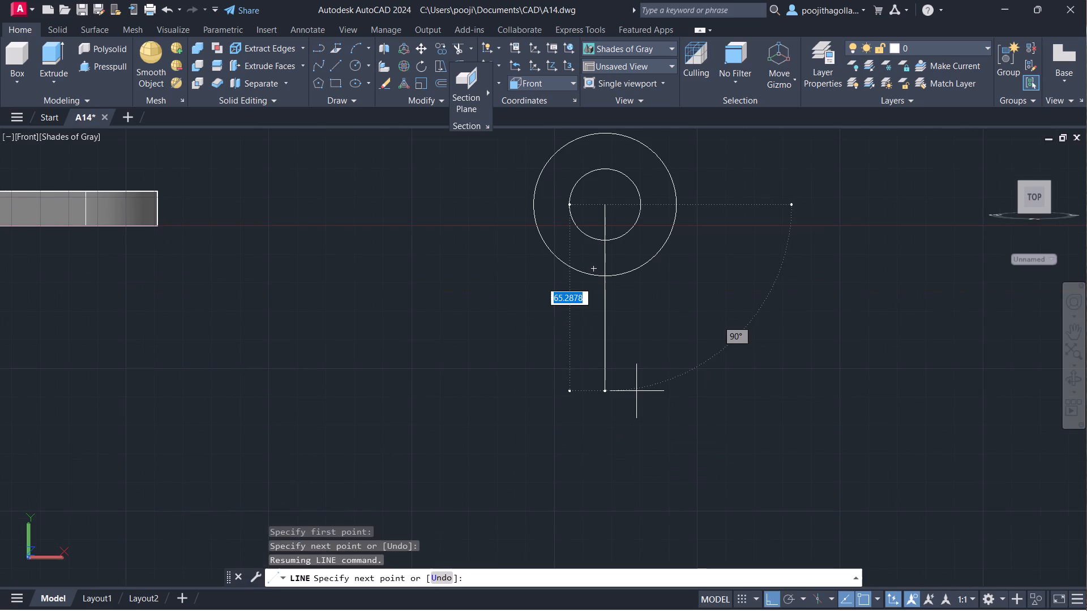
pyautogui.write('90')
pyautogui.press('Return')
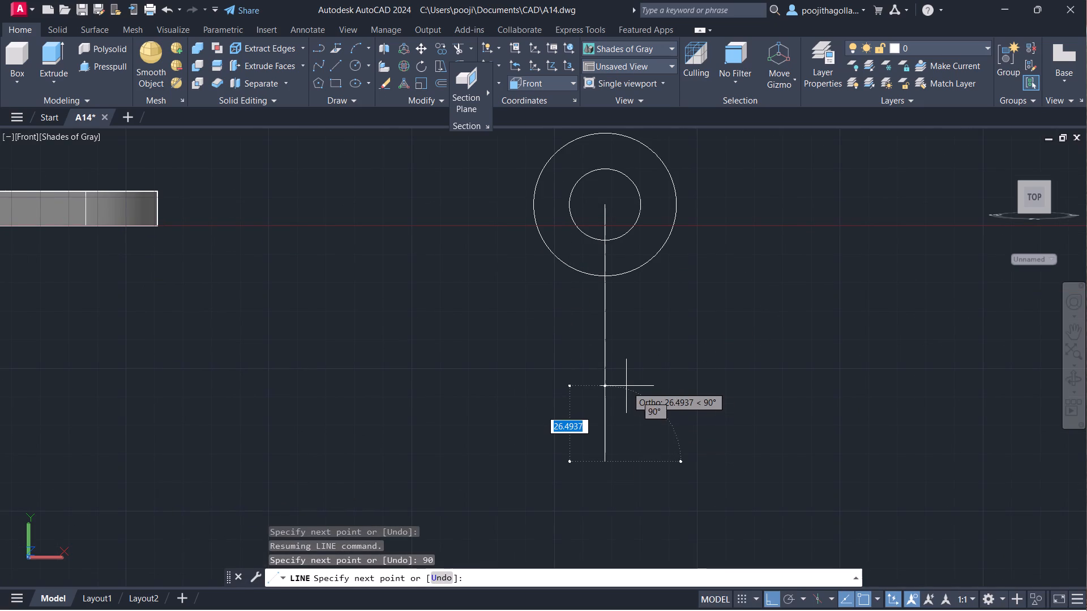
# Continue with a 50-long horizontal line to the left and a slanted line up to the outer circle's left side, tangent to it.
pyautogui.press('2')
pyautogui.press('BackSpace')
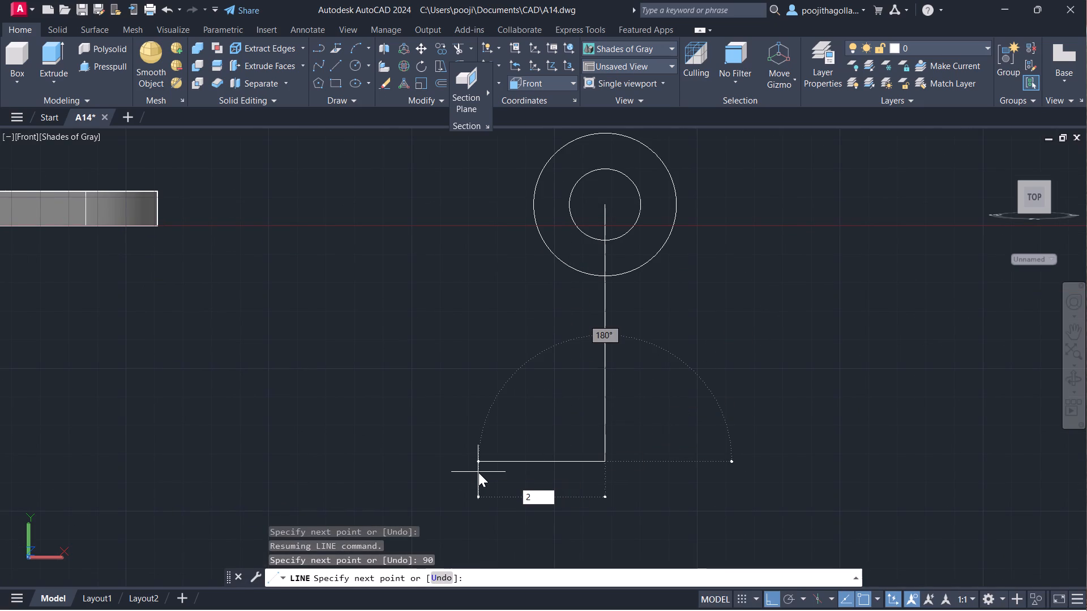
pyautogui.write('50')
pyautogui.press('Return')
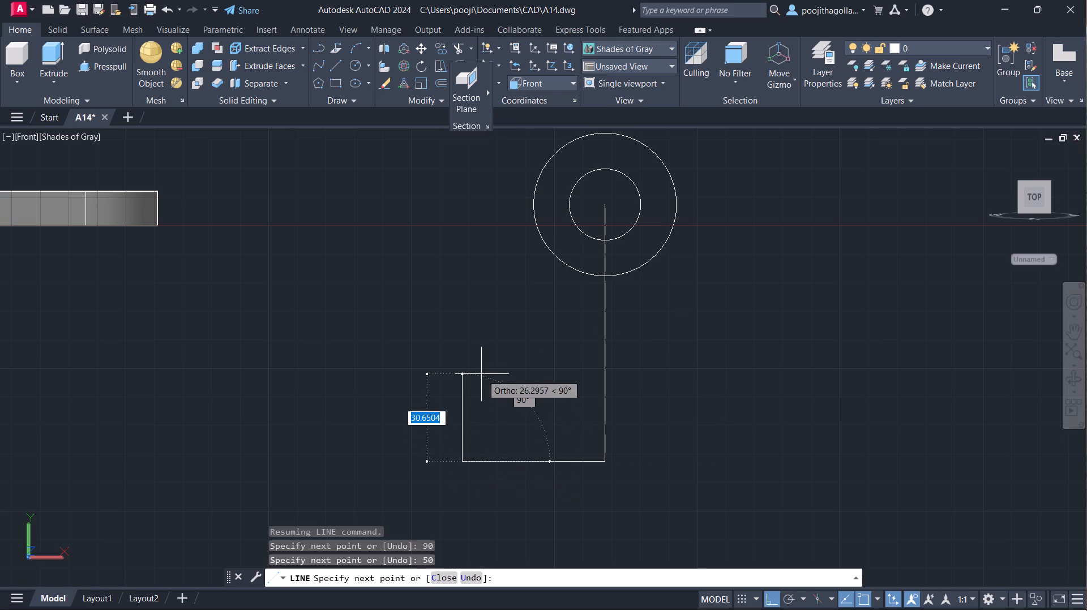
pyautogui.click(538, 184)
pyautogui.press('Escape')
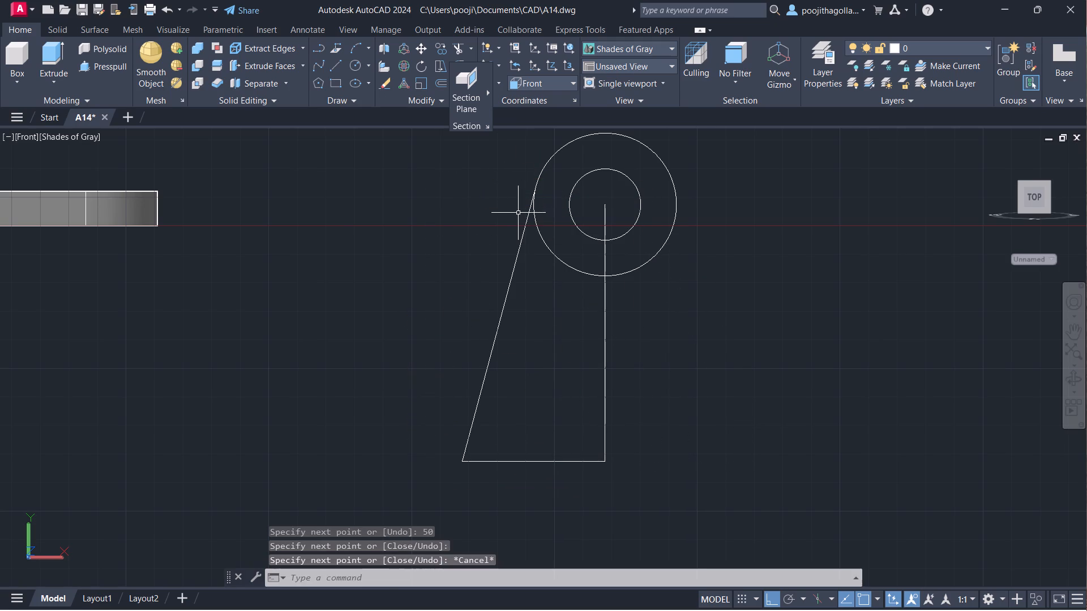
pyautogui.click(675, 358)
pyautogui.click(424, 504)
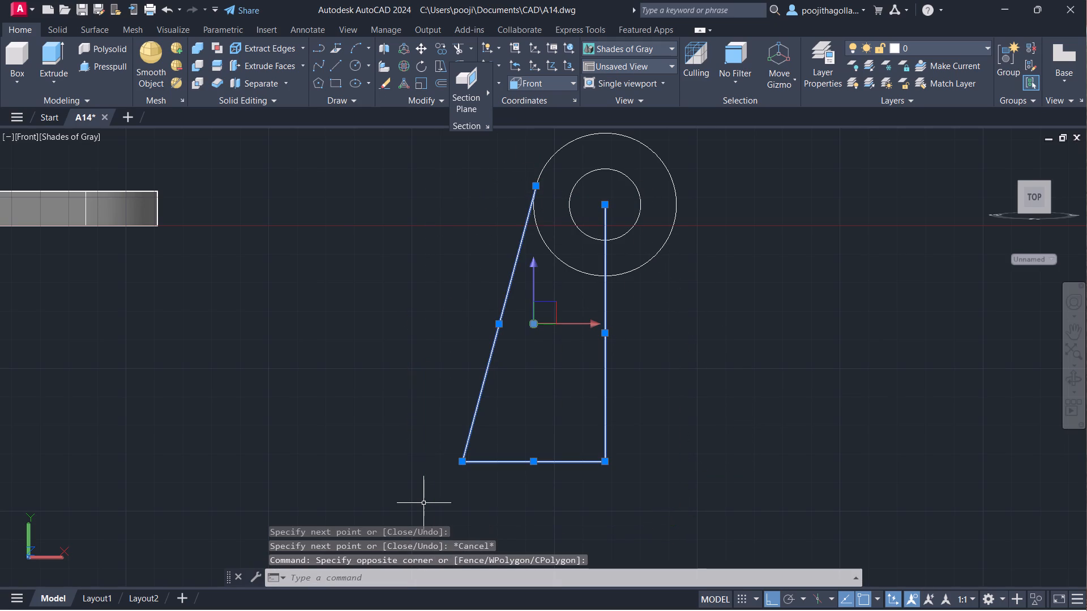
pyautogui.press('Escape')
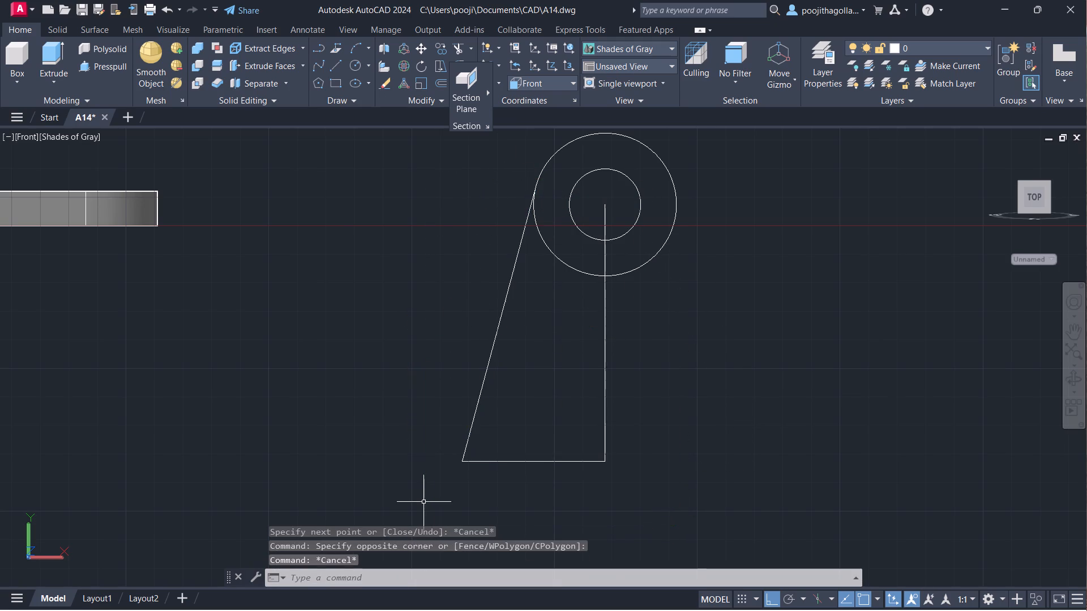
# Mirror the base line and the slanted tangent line about the vertical centre line, keeping the originals.
pyautogui.moveTo(534, 360); pyautogui.dragTo(533, 372)
pyautogui.click(414, 494)
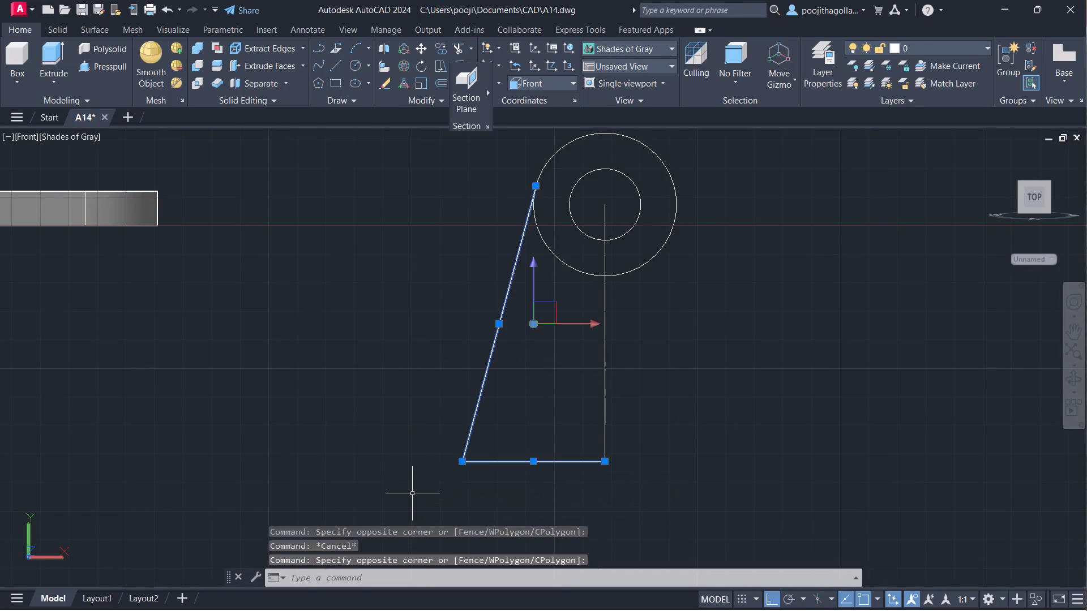
pyautogui.press(',')
pyautogui.press('BackSpace')
pyautogui.write('mi')
pyautogui.press('Return')
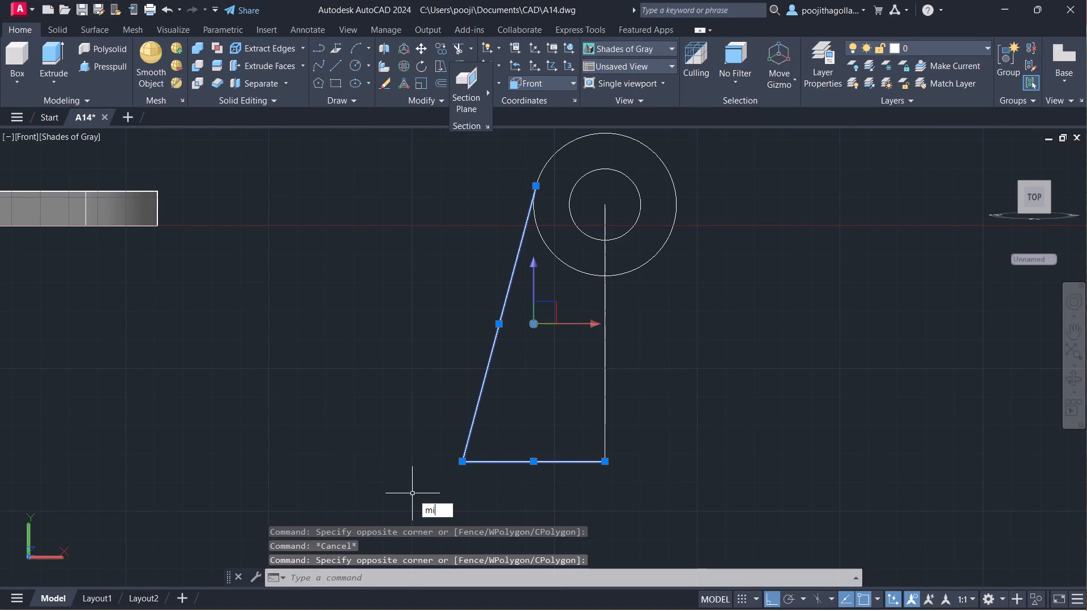
pyautogui.click(606, 466)
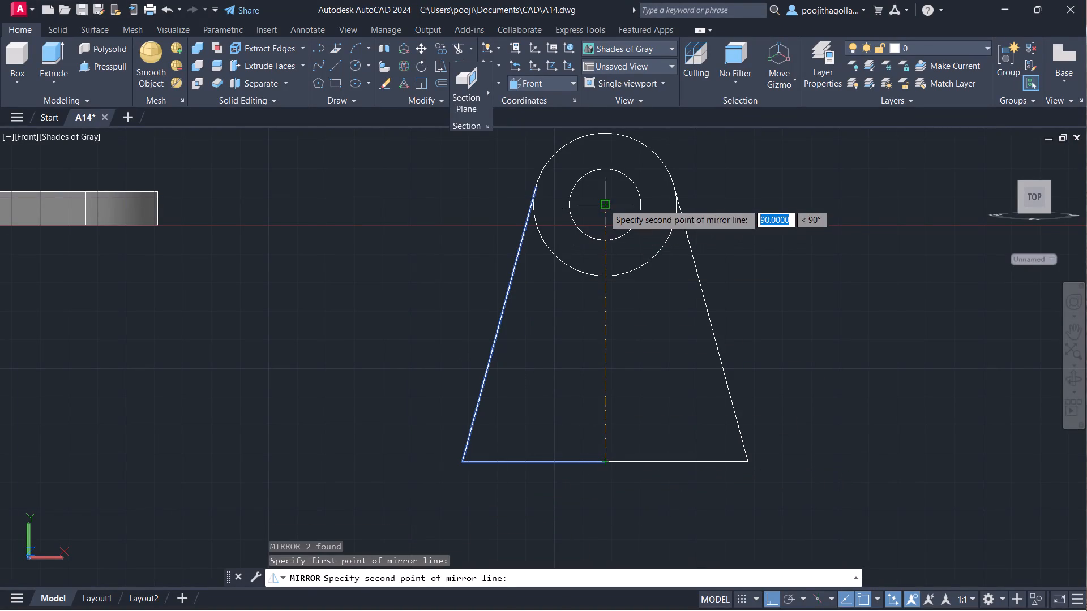
pyautogui.click(604, 204)
pyautogui.moveTo(640, 254); pyautogui.dragTo(604, 203)
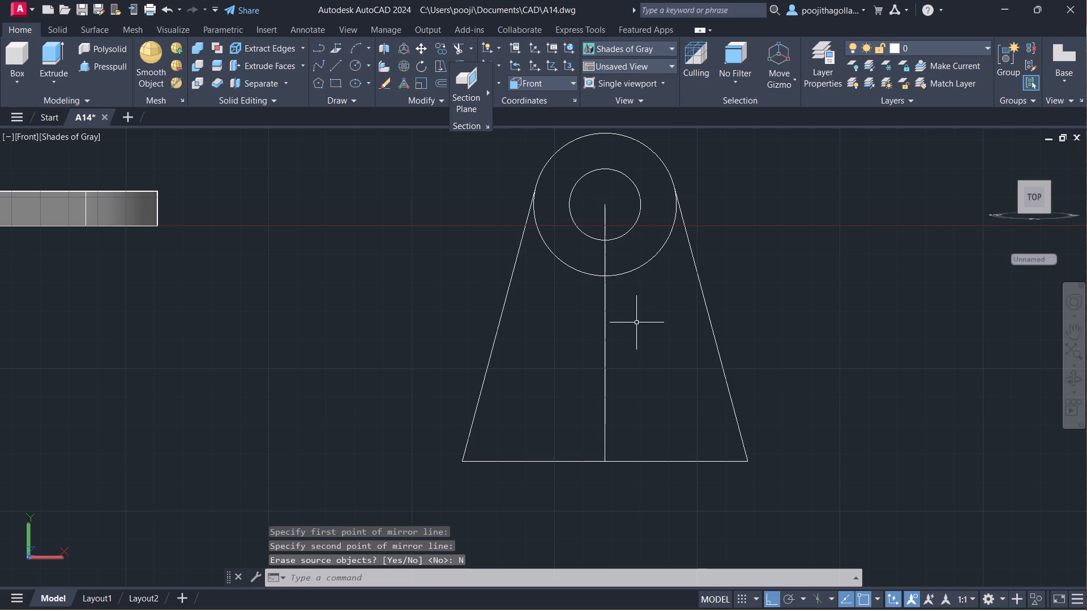
# Delete the vertical centre line between the circles' centre and the base.
pyautogui.click(671, 373)
pyautogui.click(590, 428)
pyautogui.press('Delete')
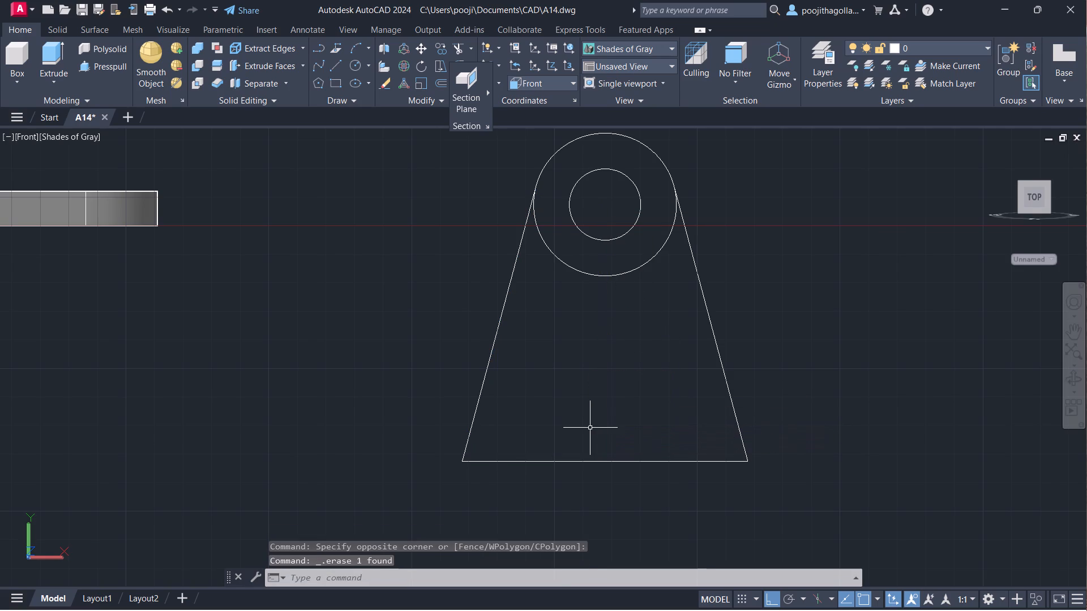
# Draw a vertical line from the top quadrant of the inner circle up past the outer circle.
pyautogui.moveTo(597, 369); pyautogui.dragTo(601, 397, button='middle')
pyautogui.moveTo(601, 397); pyautogui.dragTo(590, 358, button='middle')
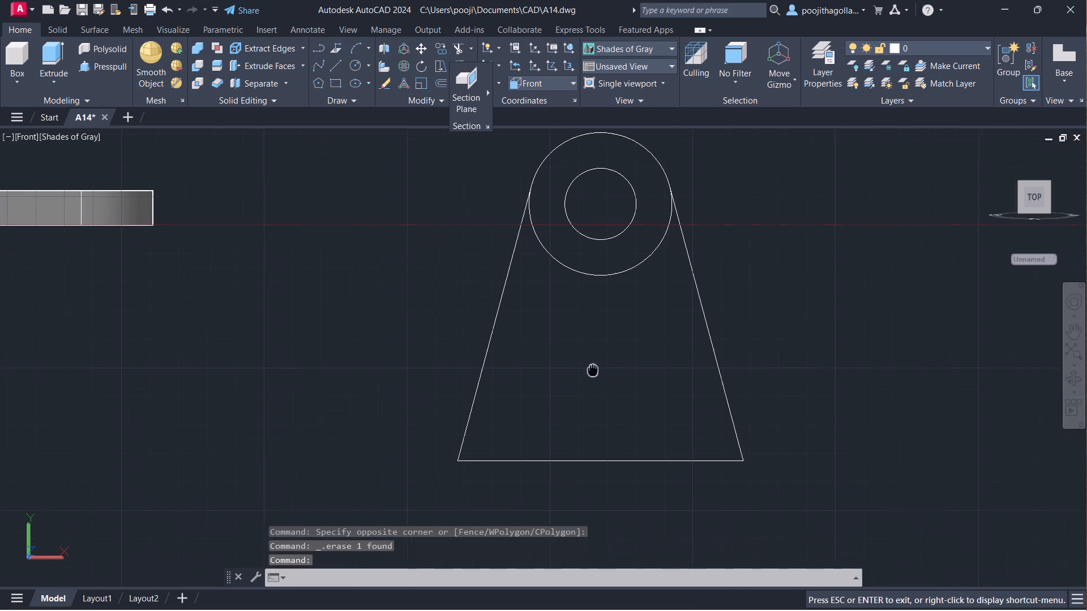
pyautogui.moveTo(590, 358); pyautogui.dragTo(589, 354, button='middle')
pyautogui.scroll(1, 589, 354)
pyautogui.scroll(-1, 589, 354)
pyautogui.moveTo(589, 354); pyautogui.dragTo(560, 371, button='middle')
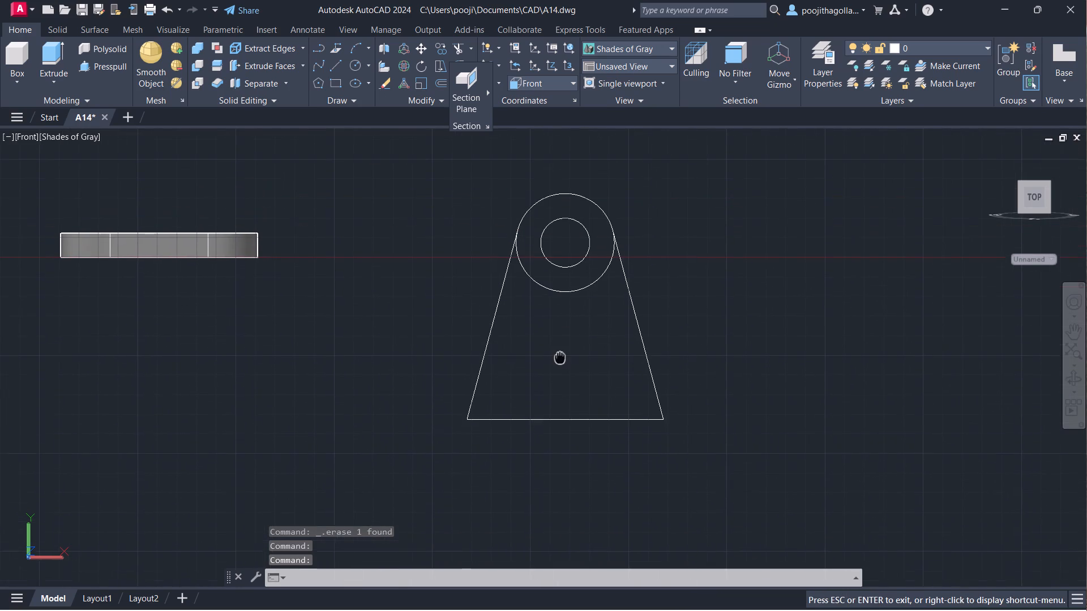
pyautogui.moveTo(560, 371); pyautogui.dragTo(560, 385, button='middle')
pyautogui.scroll(3, 544, 282)
pyautogui.moveTo(559, 269); pyautogui.dragTo(547, 328, button='middle')
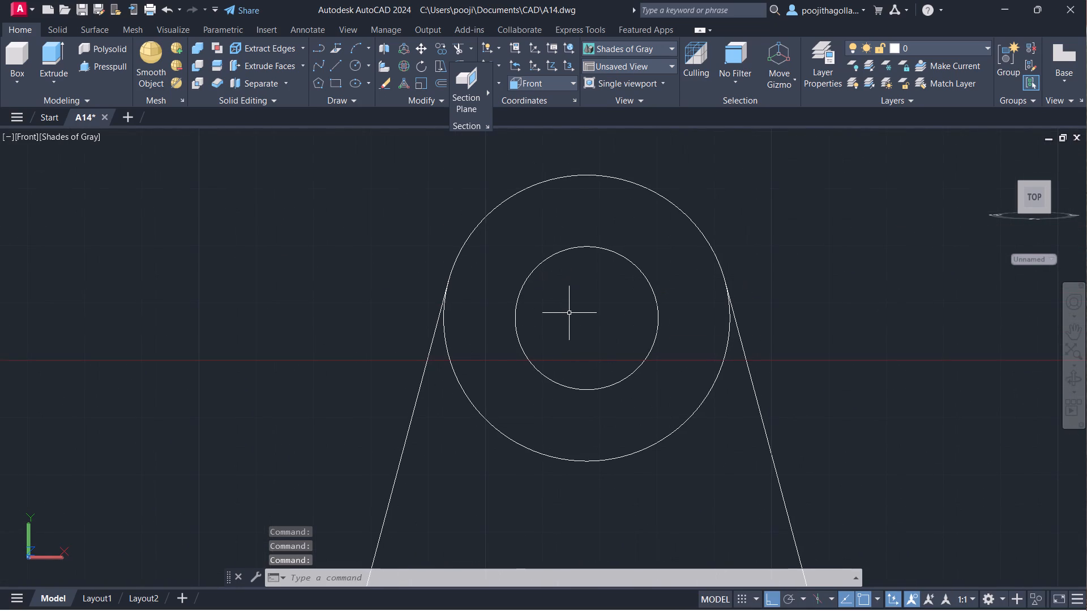
pyautogui.press('l')
pyautogui.press('Return')
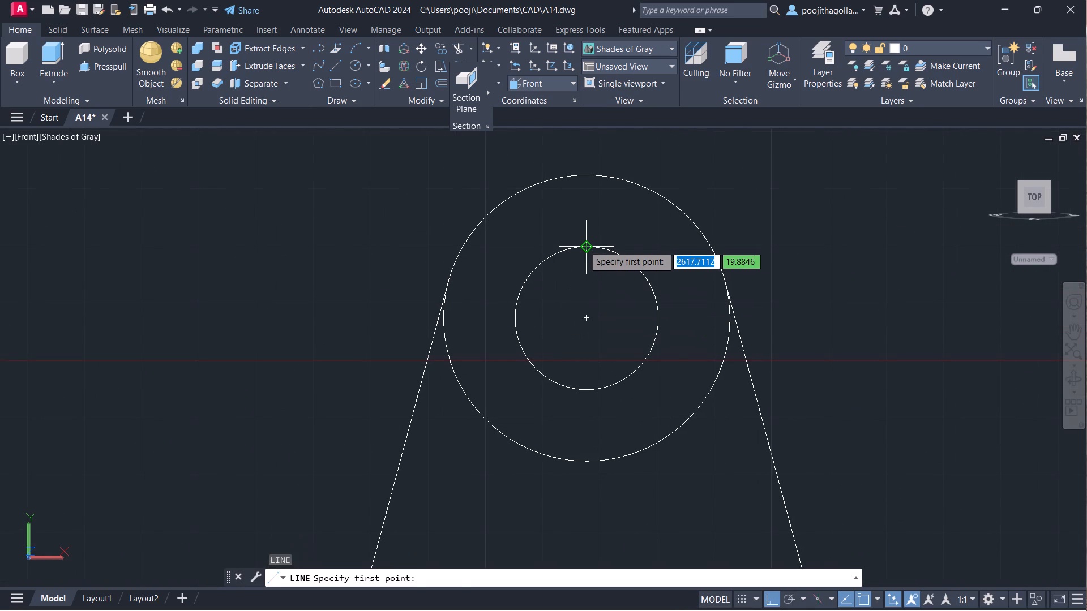
pyautogui.click(586, 249)
pyautogui.click(585, 152)
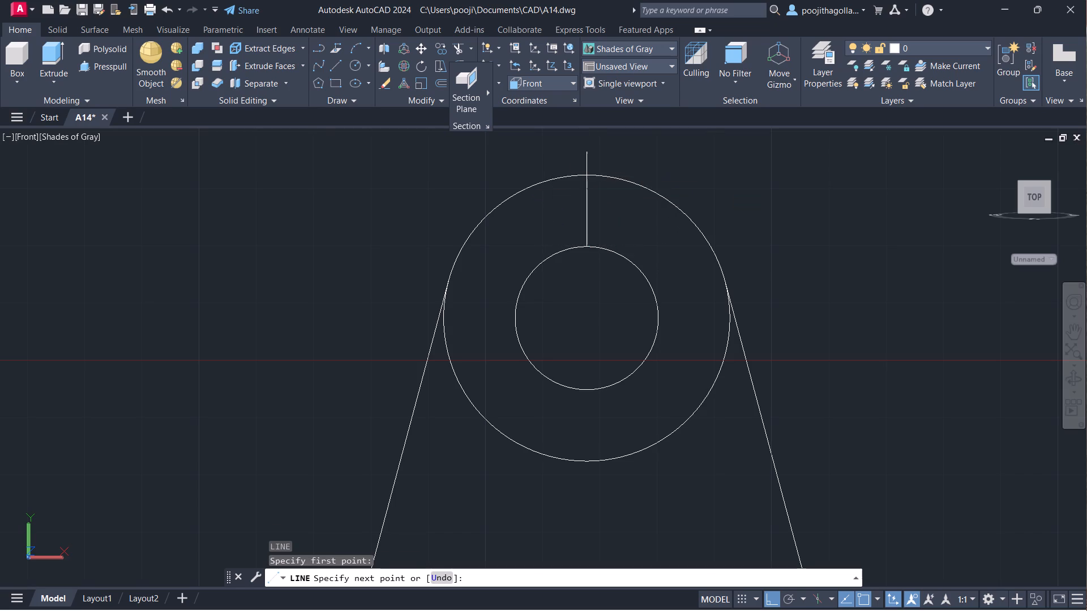
pyautogui.press('Escape')
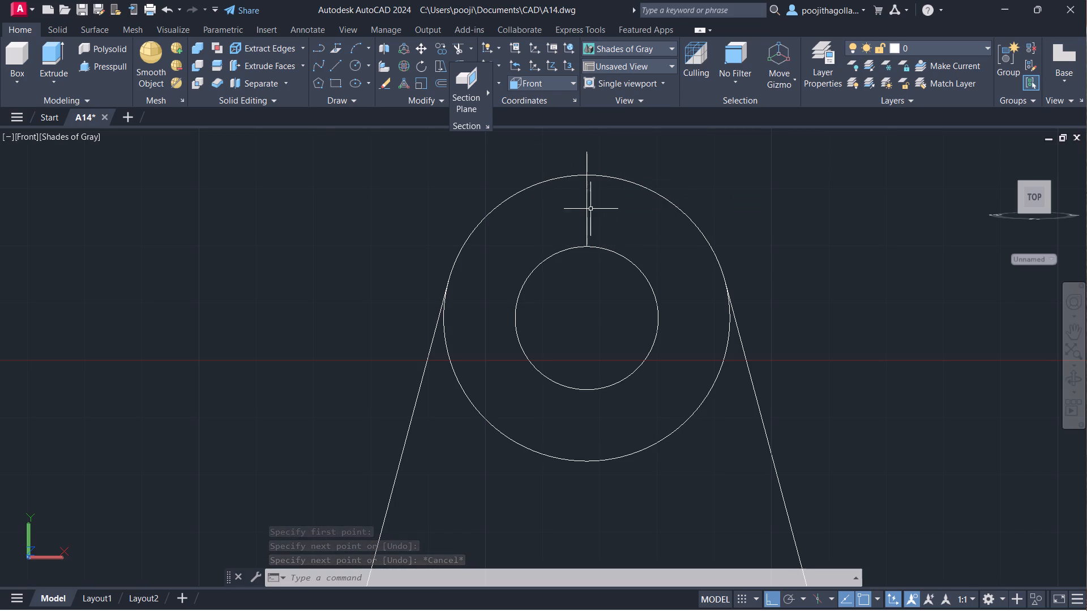
# Offset the short vertical line above the inner circle by 1.5 to both its left and right sides.
pyautogui.press('o')
pyautogui.press('Return')
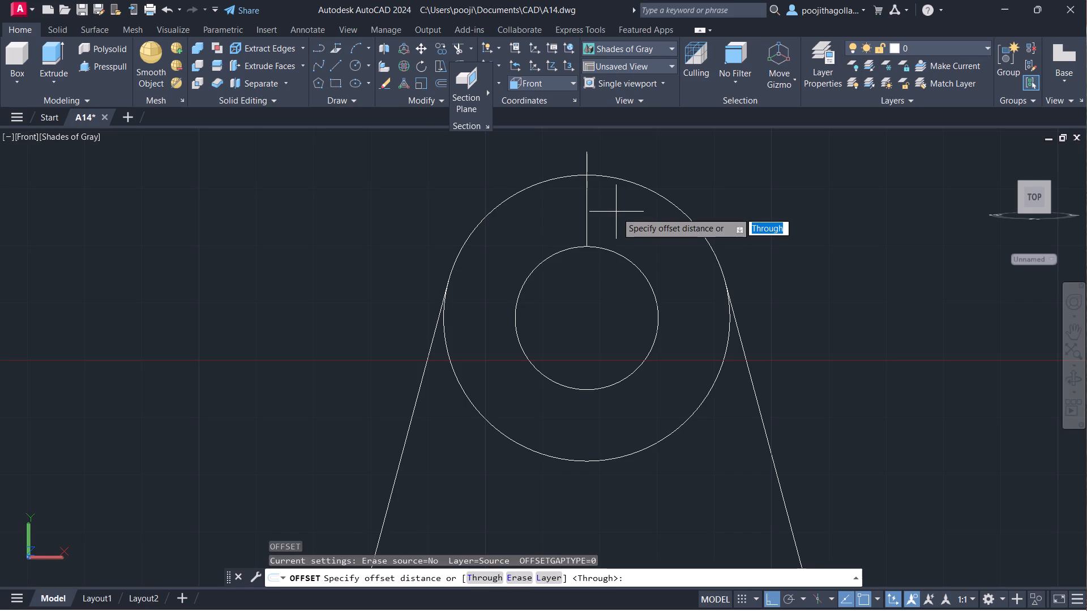
pyautogui.write('1.5')
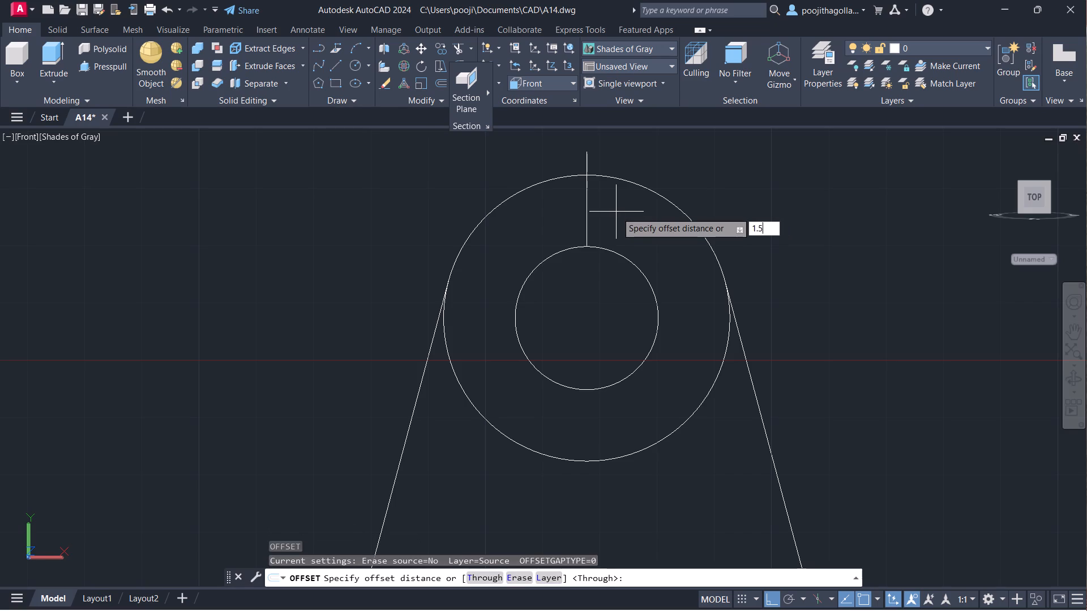
pyautogui.press('Return')
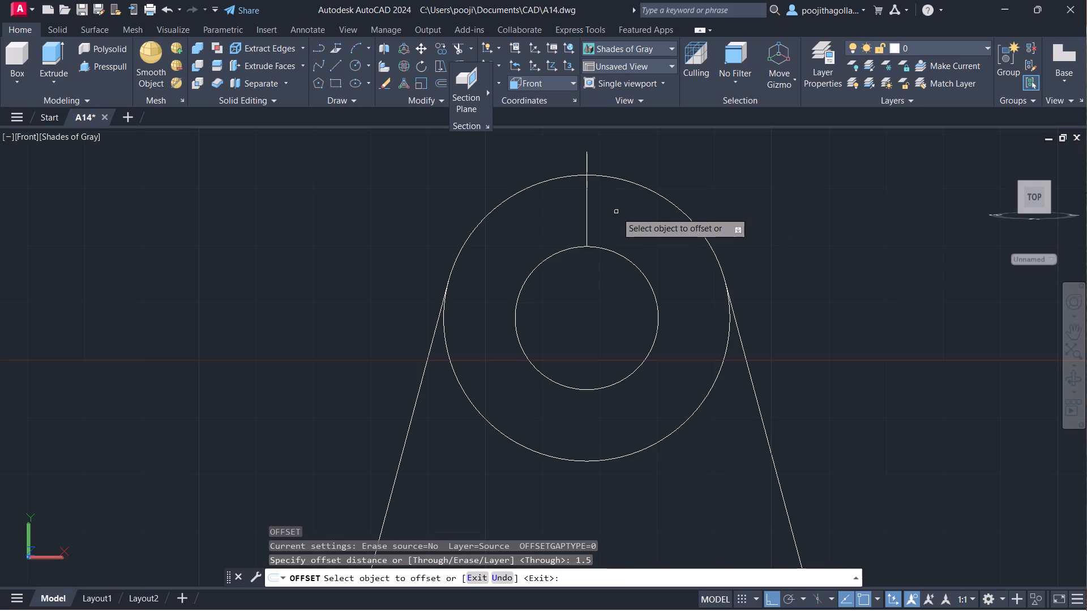
pyautogui.click(585, 210)
pyautogui.click(548, 229)
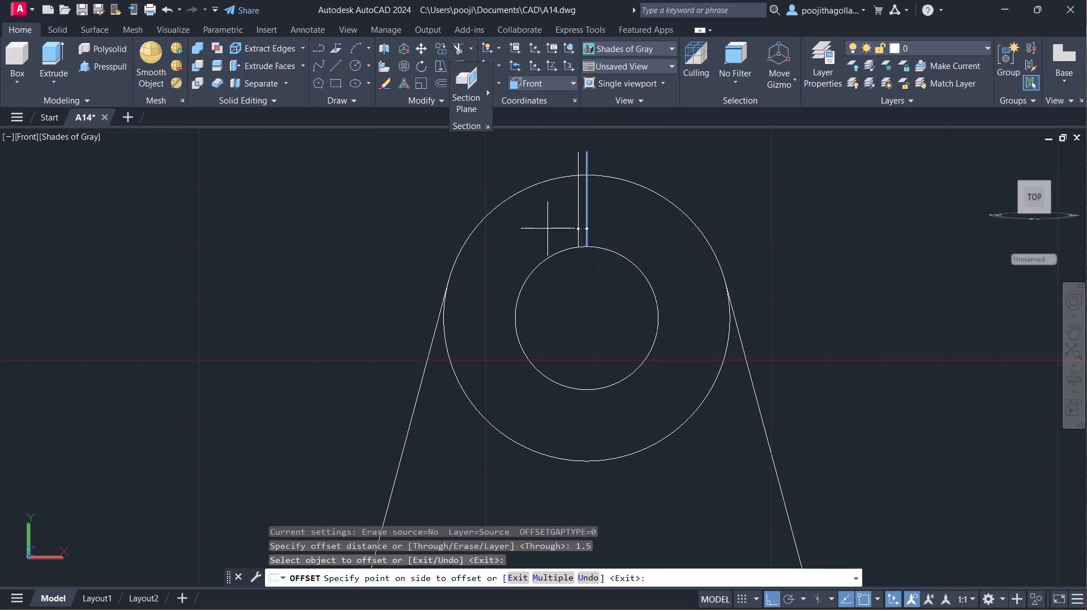
pyautogui.click(587, 209)
pyautogui.click(619, 209)
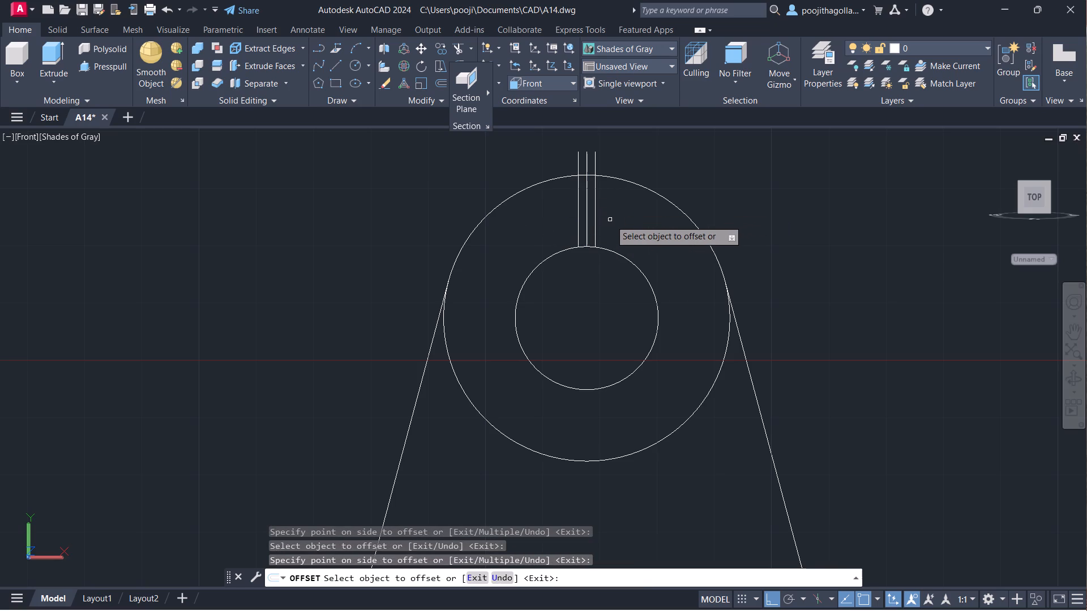
pyautogui.press('Escape')
# Trim the three slot lines' ends above the outer circle and remove the middle line between the circles.
pyautogui.write('tr')
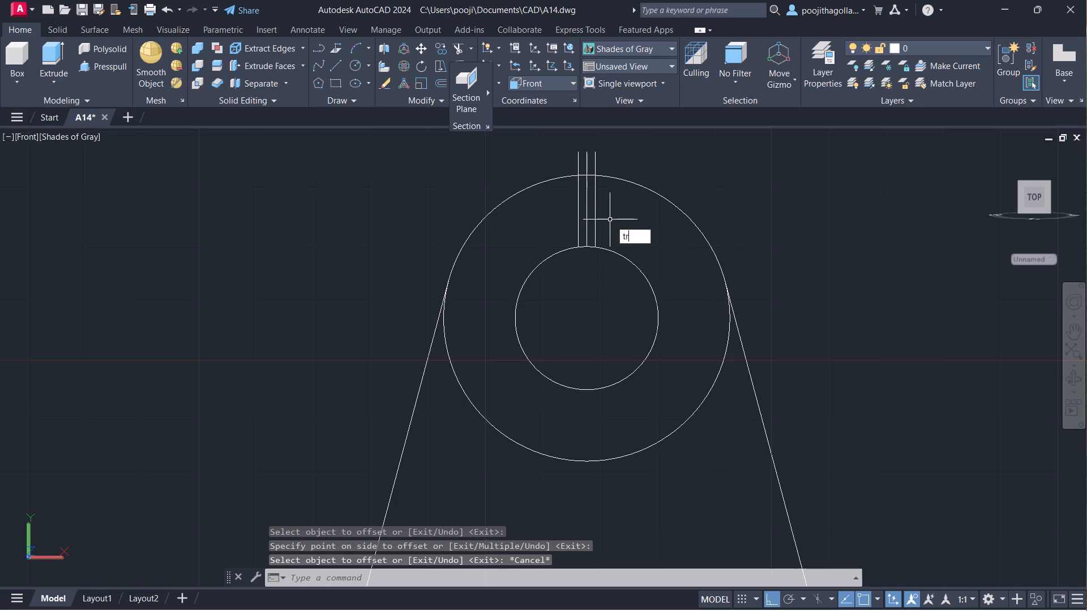
pyautogui.press('Return')
pyautogui.moveTo(601, 144); pyautogui.dragTo(584, 161)
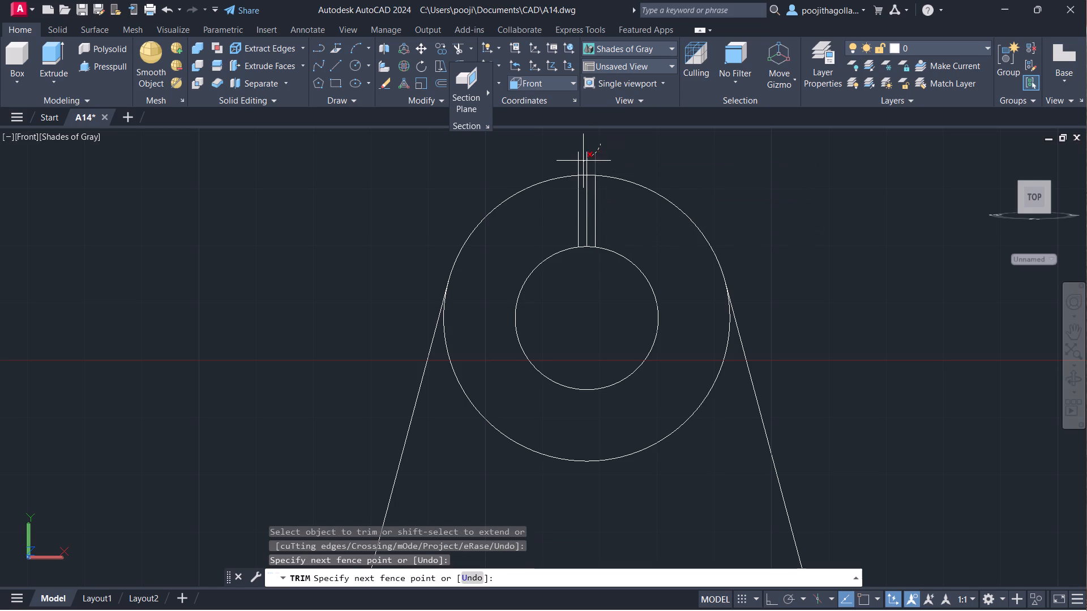
pyautogui.moveTo(584, 161); pyautogui.dragTo(565, 154)
pyautogui.scroll(1, 601, 178)
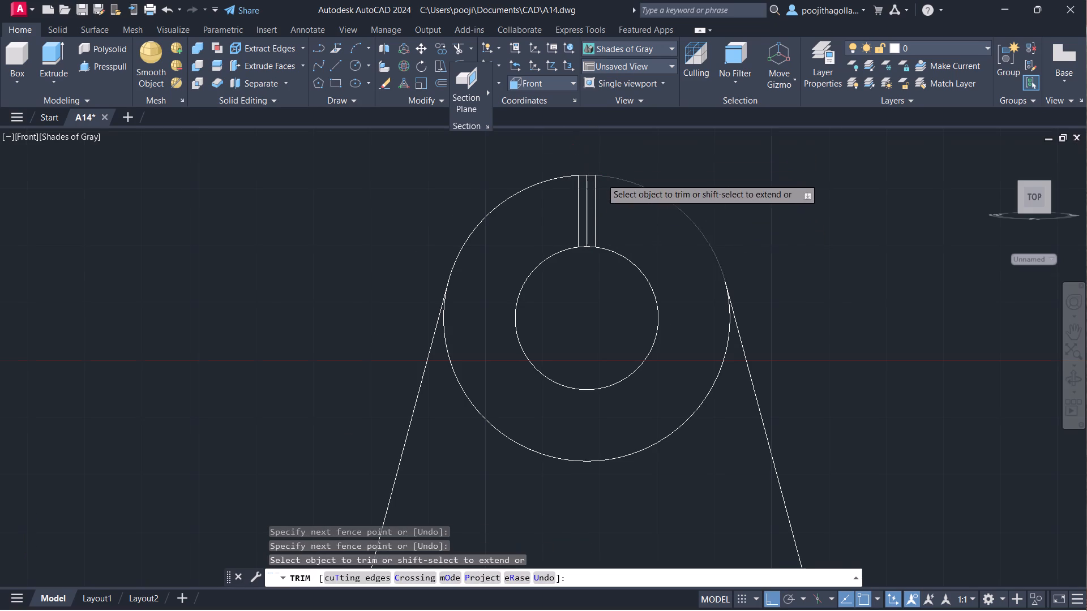
pyautogui.scroll(2, 601, 178)
pyautogui.click(561, 212)
pyautogui.scroll(-1, 561, 212)
pyautogui.press('Escape')
pyautogui.moveTo(638, 290); pyautogui.dragTo(630, 246, button='middle')
pyautogui.moveTo(624, 253); pyautogui.dragTo(627, 274, button='middle')
pyautogui.scroll(-1, 624, 253)
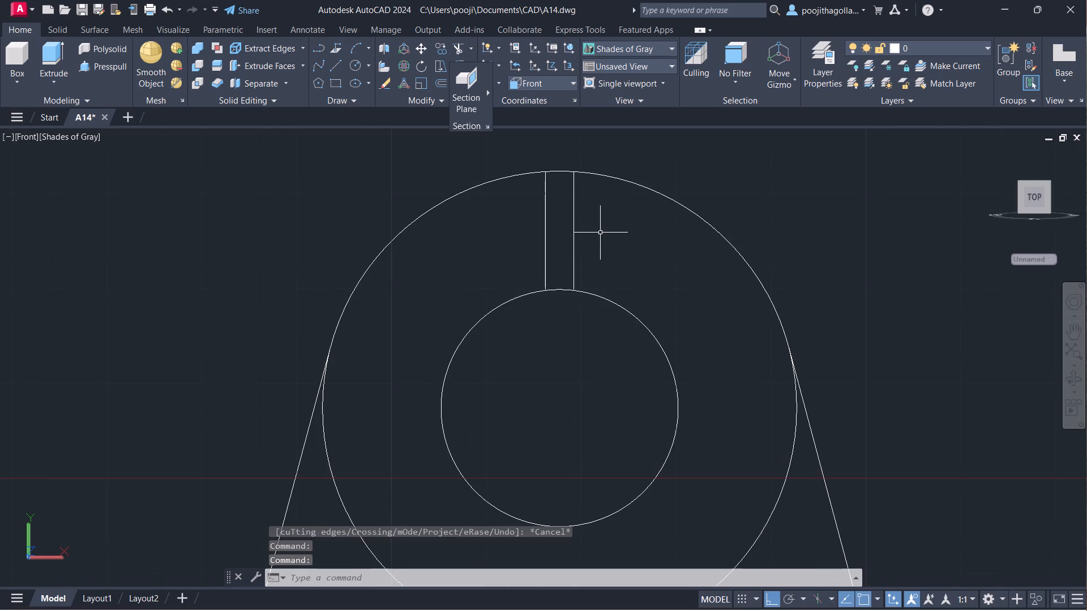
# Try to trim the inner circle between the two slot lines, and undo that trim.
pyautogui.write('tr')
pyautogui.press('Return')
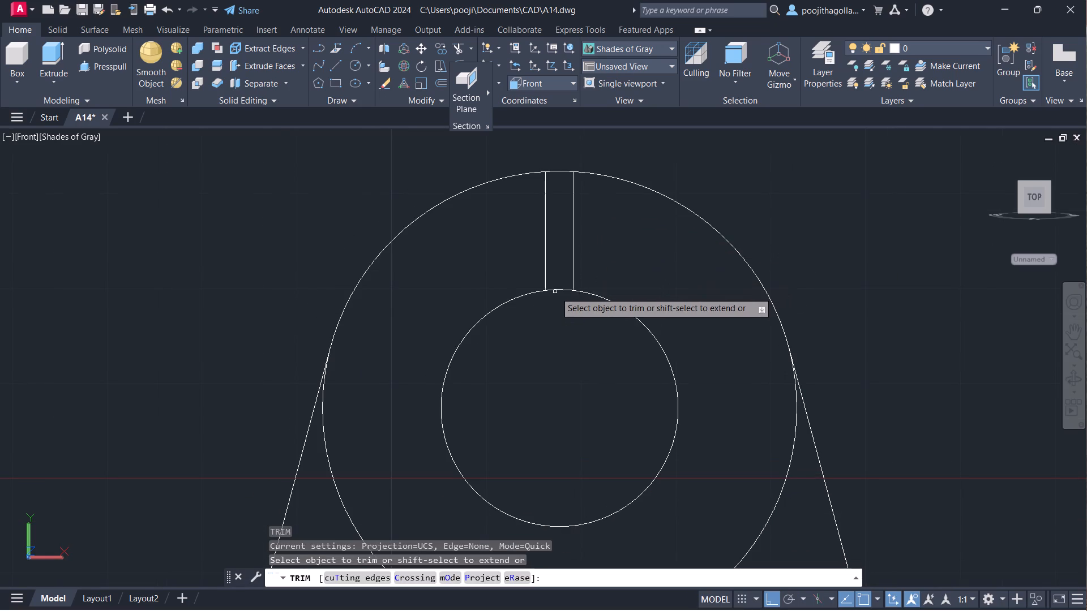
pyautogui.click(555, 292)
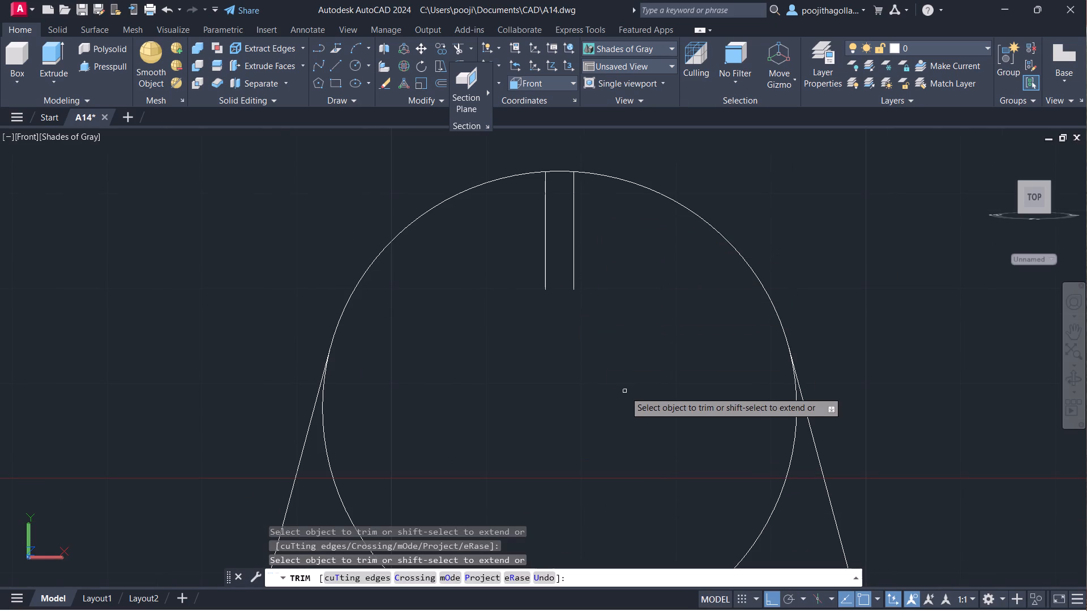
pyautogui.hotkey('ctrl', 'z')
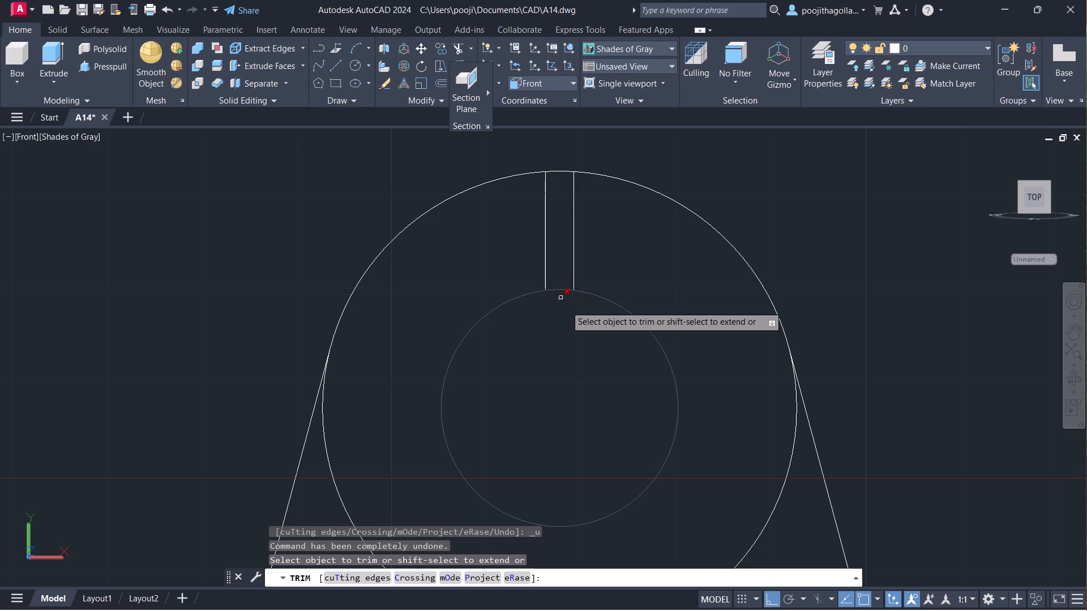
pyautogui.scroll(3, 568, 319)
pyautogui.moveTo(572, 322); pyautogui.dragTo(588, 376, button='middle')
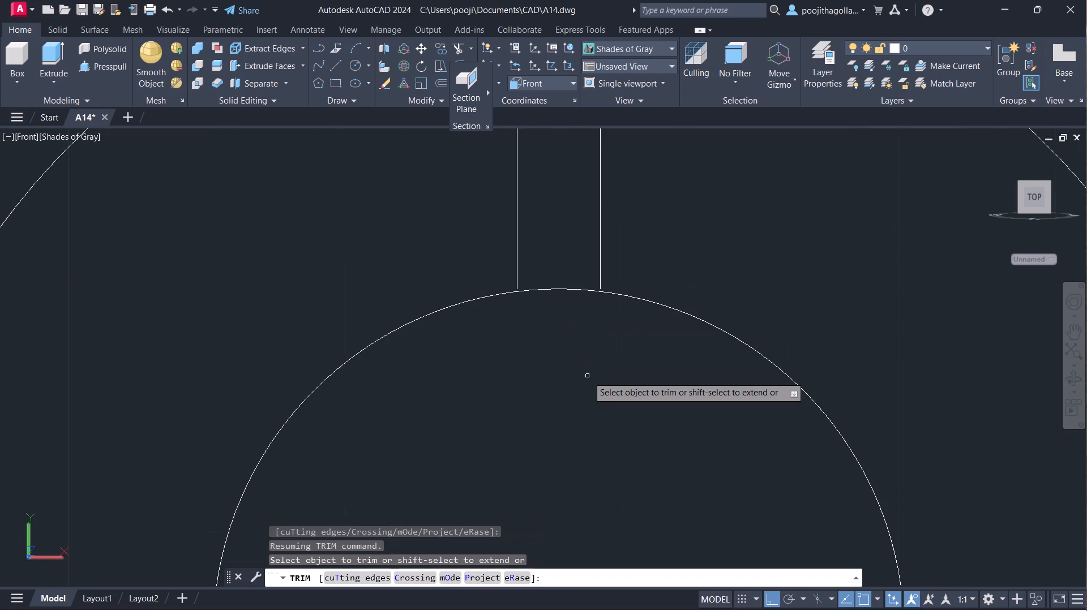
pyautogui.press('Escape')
# Lengthen both slot lines downward so they cross the inner circle and end a short way inside it.
pyautogui.click(636, 253)
pyautogui.click(492, 268)
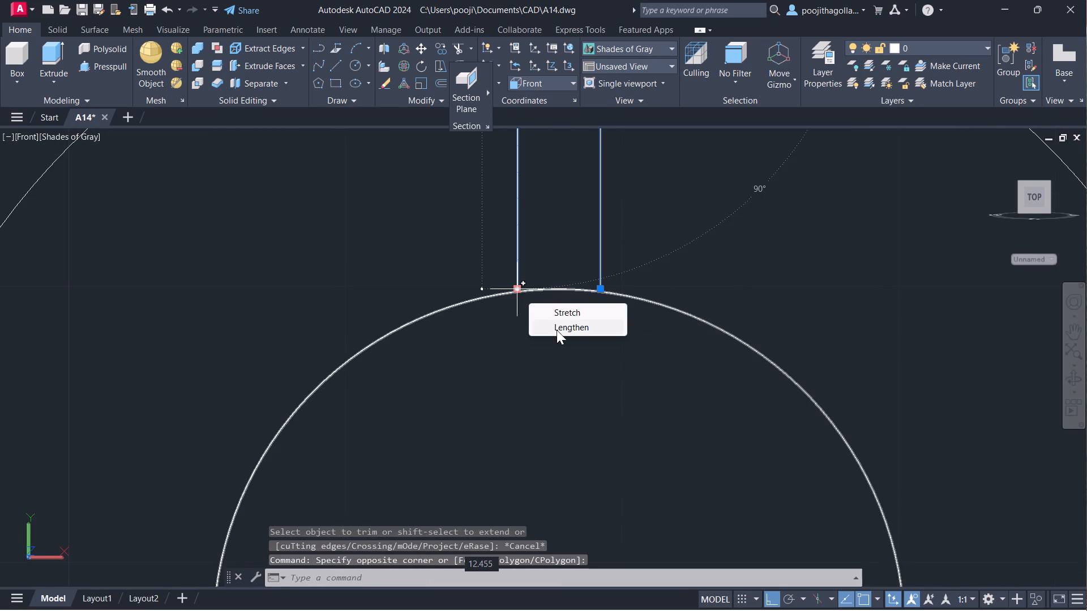
pyautogui.click(557, 330)
pyautogui.click(530, 352)
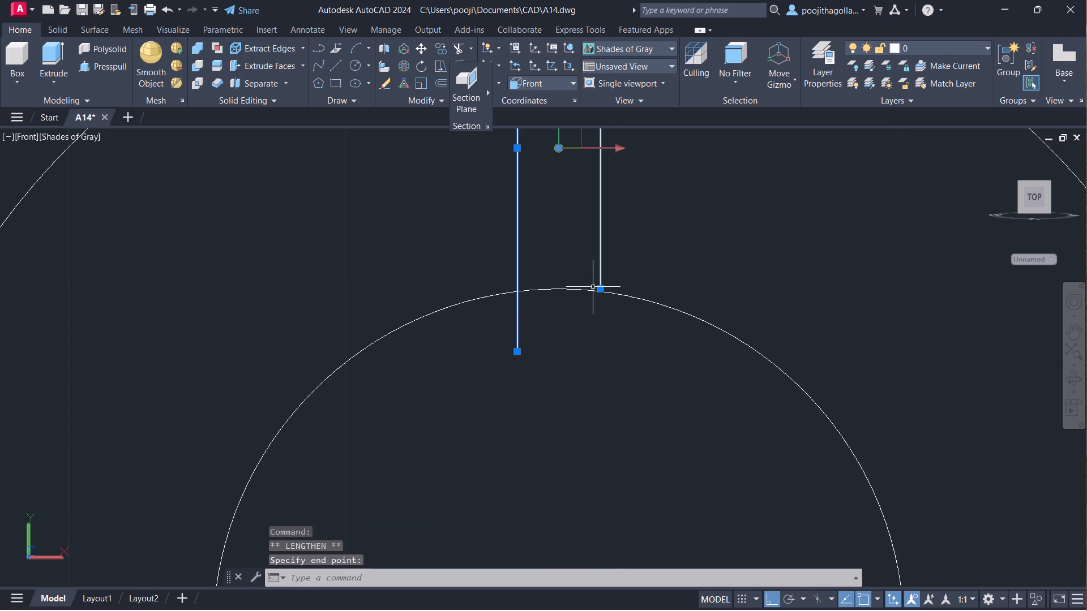
pyautogui.click(640, 326)
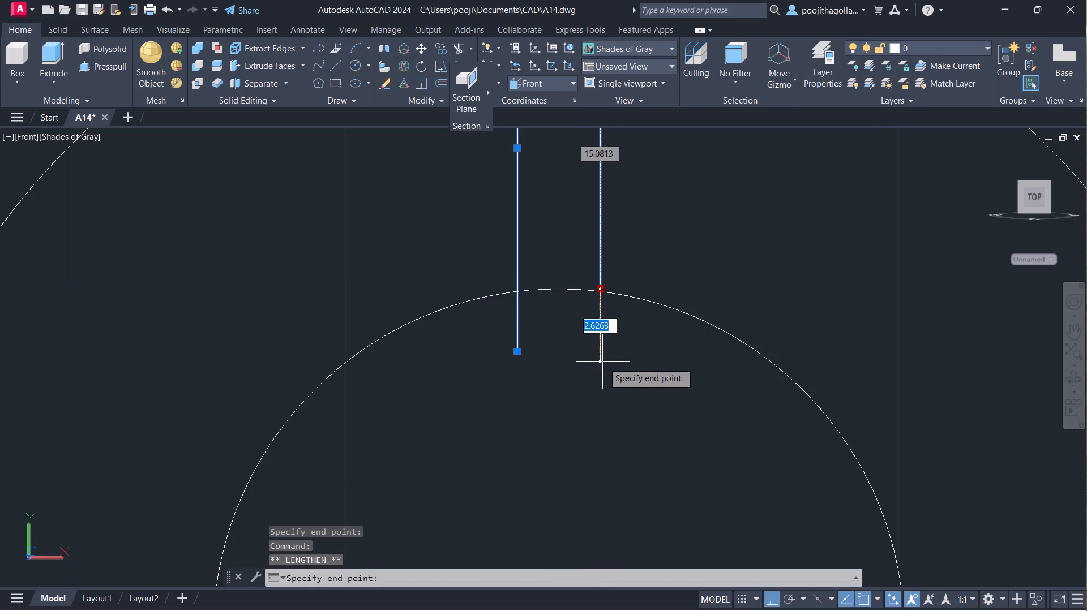
pyautogui.click(606, 369)
pyautogui.press('Escape')
# Trim the slot lines' ends inside the inner circle and both circles' arcs between the lines to open the slot.
pyautogui.write('tr')
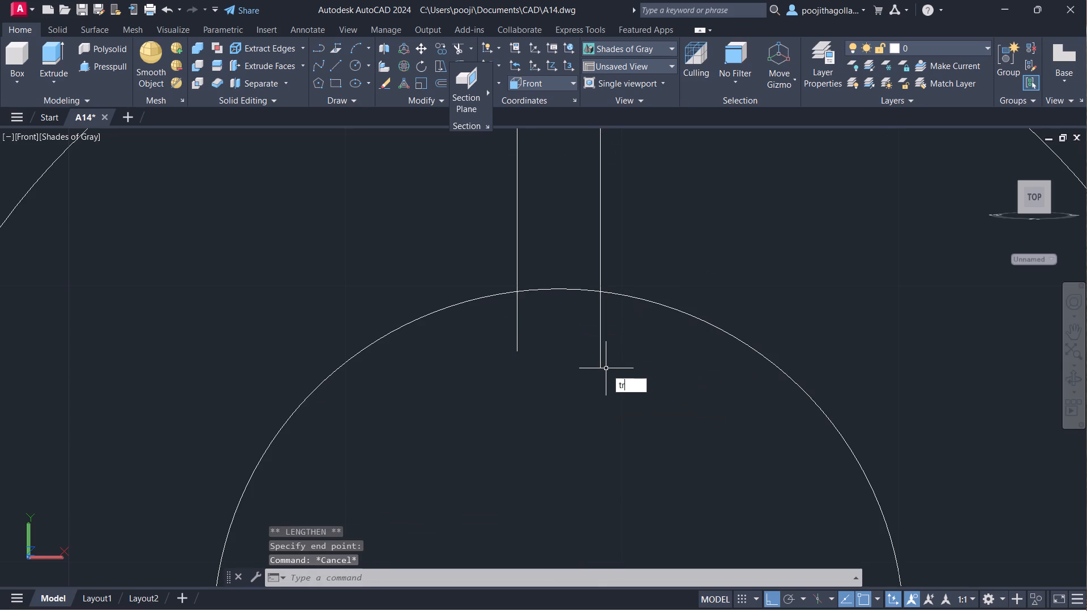
pyautogui.press('Return')
pyautogui.moveTo(614, 342); pyautogui.dragTo(543, 306)
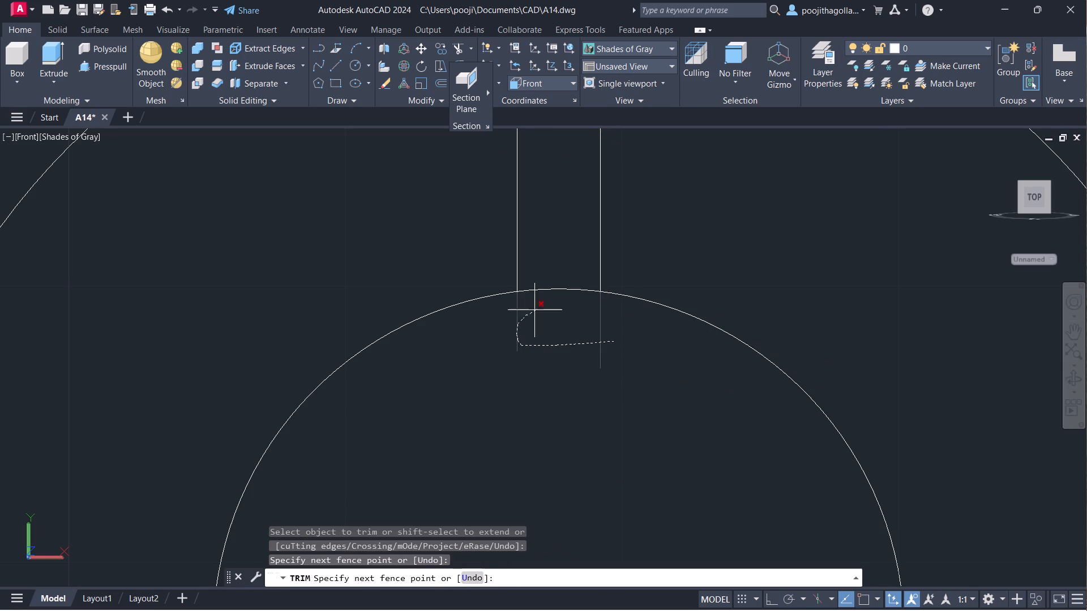
pyautogui.moveTo(543, 306); pyautogui.dragTo(558, 279)
pyautogui.moveTo(560, 291); pyautogui.dragTo(601, 458, button='middle')
pyautogui.moveTo(584, 301); pyautogui.dragTo(589, 419, button='middle')
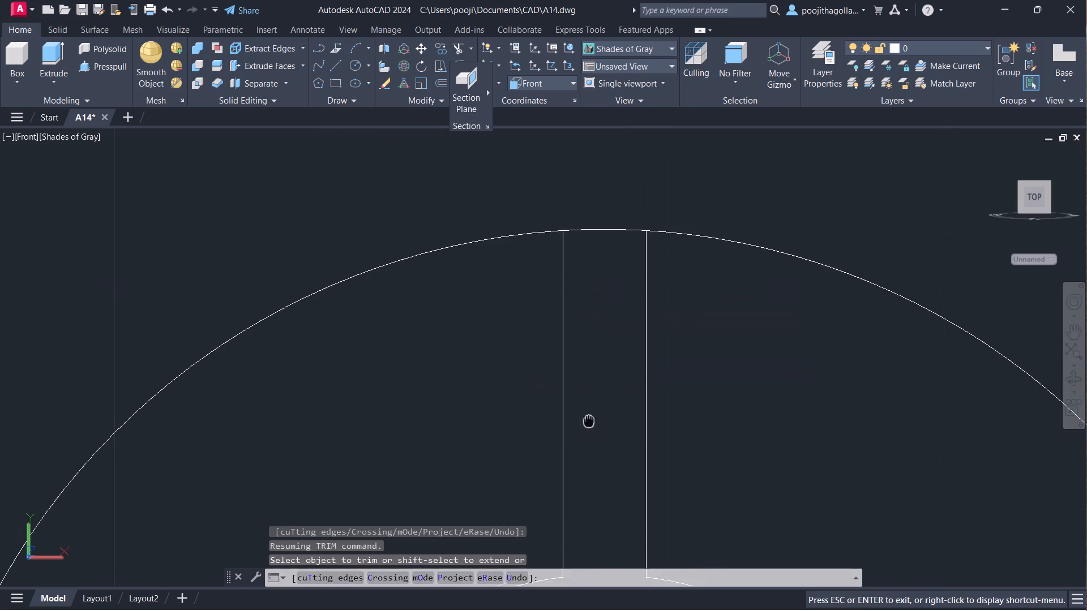
pyautogui.moveTo(589, 419); pyautogui.dragTo(587, 416, button='middle')
pyautogui.moveTo(587, 210); pyautogui.dragTo(589, 274)
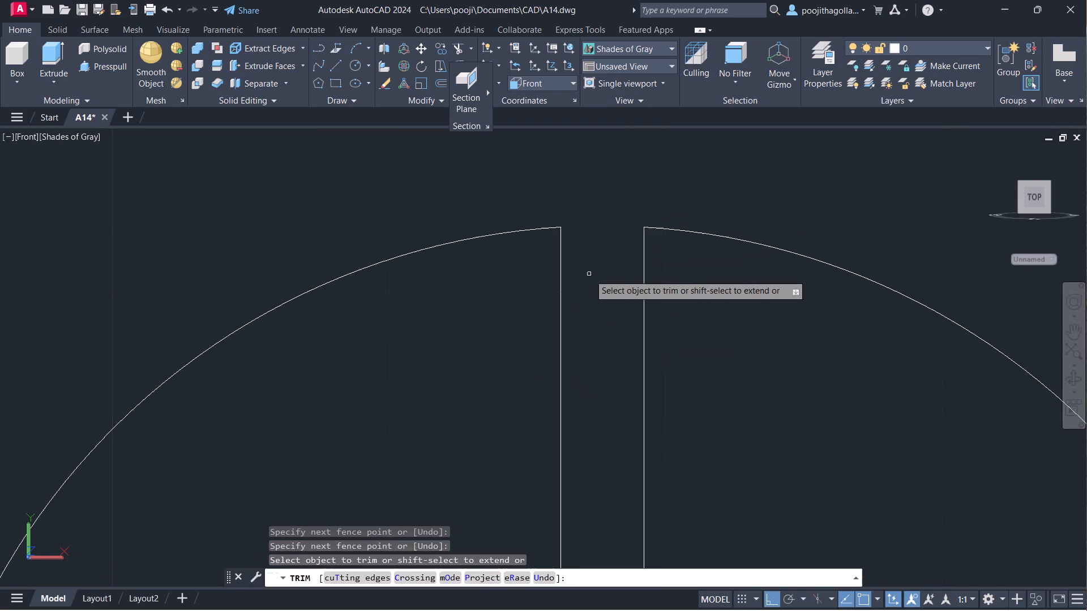
pyautogui.press('Escape')
# Draw a vertical line from the outer circle's bottom quadrant down to the base line of the profile.
pyautogui.scroll(-4, 590, 328)
pyautogui.moveTo(607, 376); pyautogui.dragTo(555, 309, button='middle')
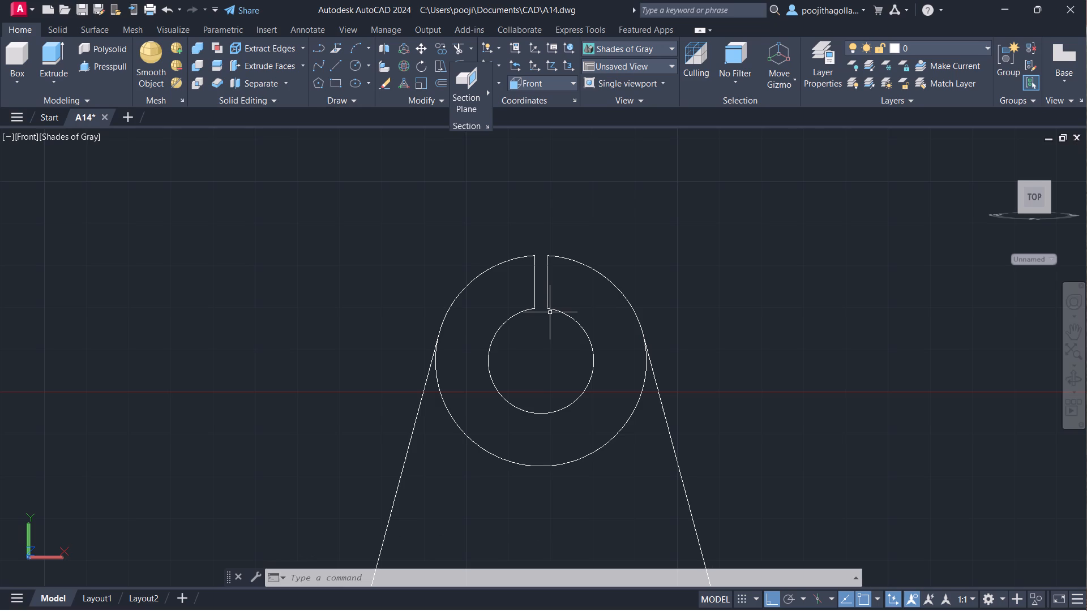
pyautogui.scroll(-1, 550, 313)
pyautogui.moveTo(550, 313); pyautogui.dragTo(506, 250, button='middle')
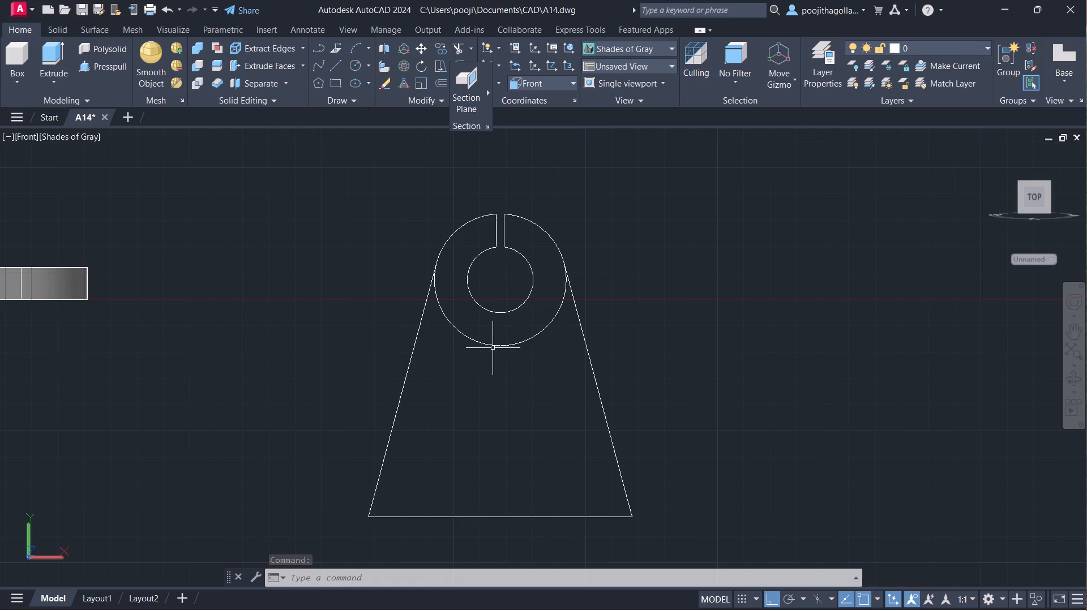
pyautogui.press('l')
pyautogui.press('Return')
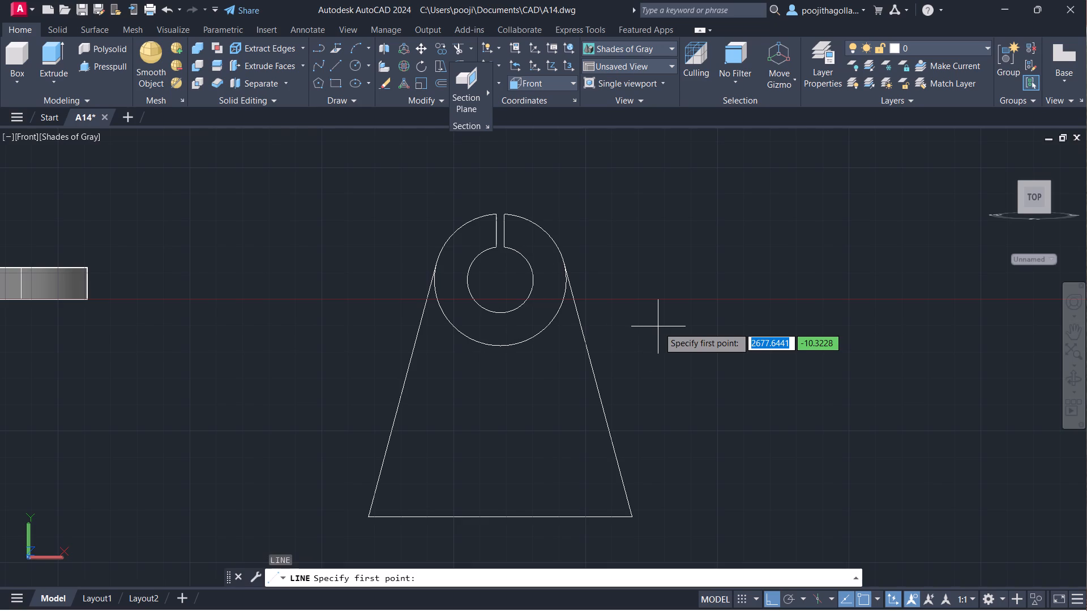
pyautogui.click(500, 346)
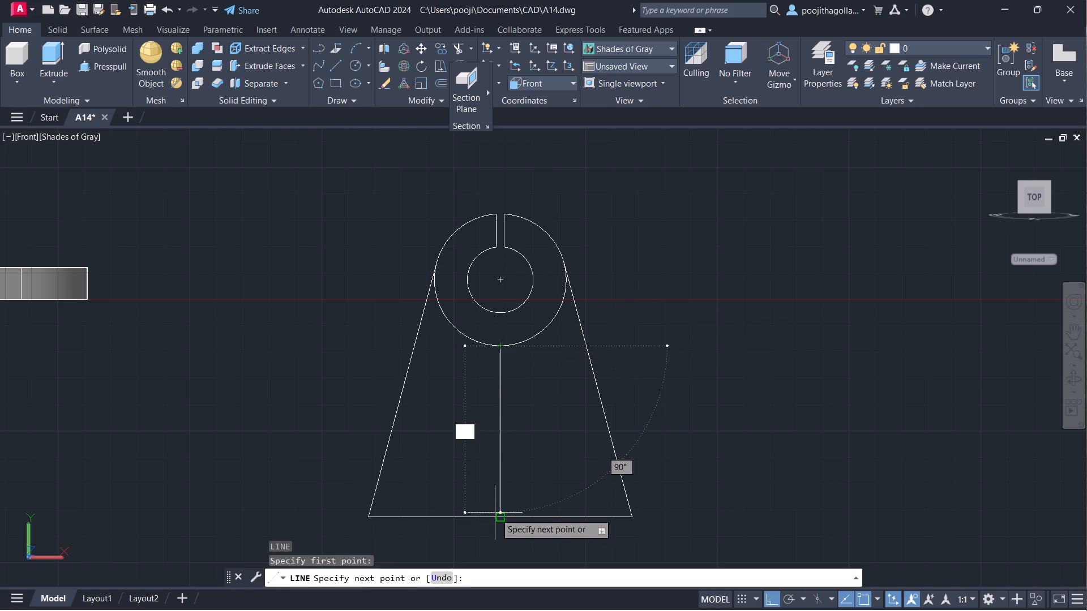
pyautogui.click(501, 515)
pyautogui.press('Escape')
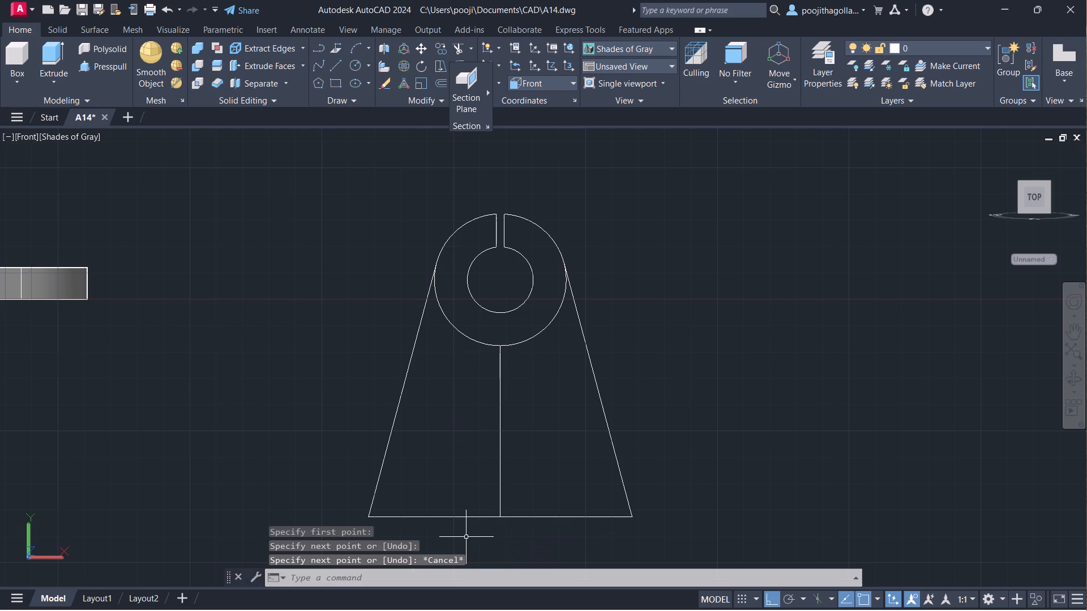
# Offset the vertical line below the circles by 5 to both its left and right sides.
pyautogui.press('o')
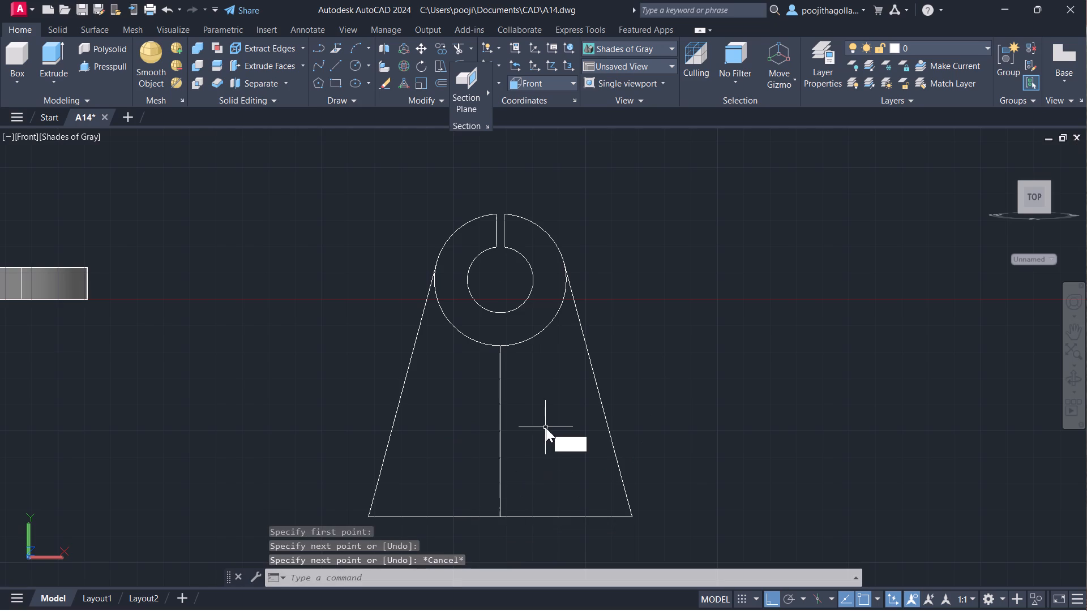
pyautogui.press('Return')
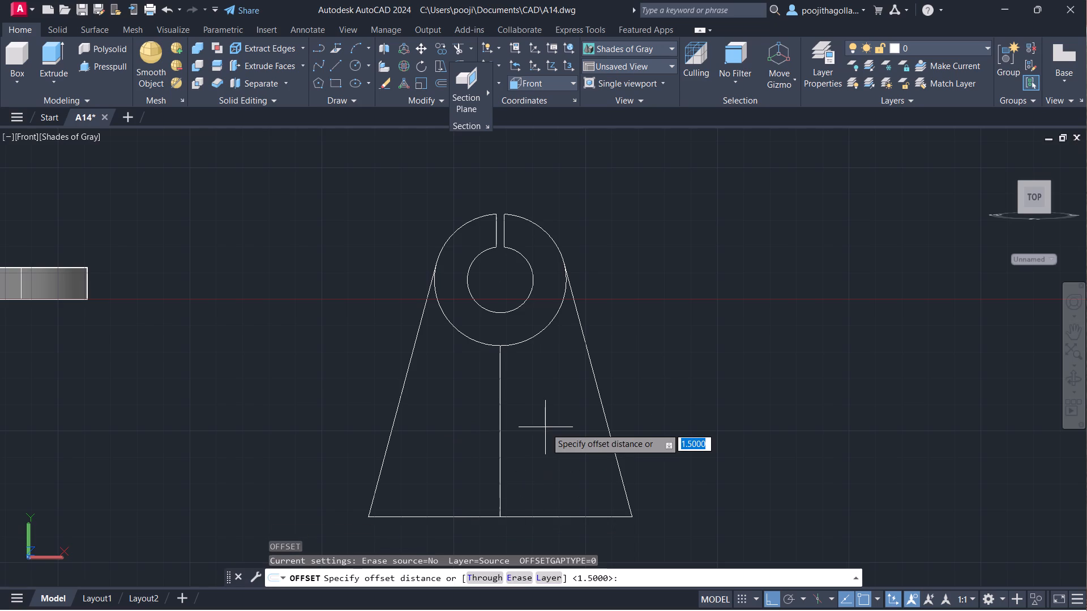
pyautogui.write('50')
pyautogui.press('BackSpace')
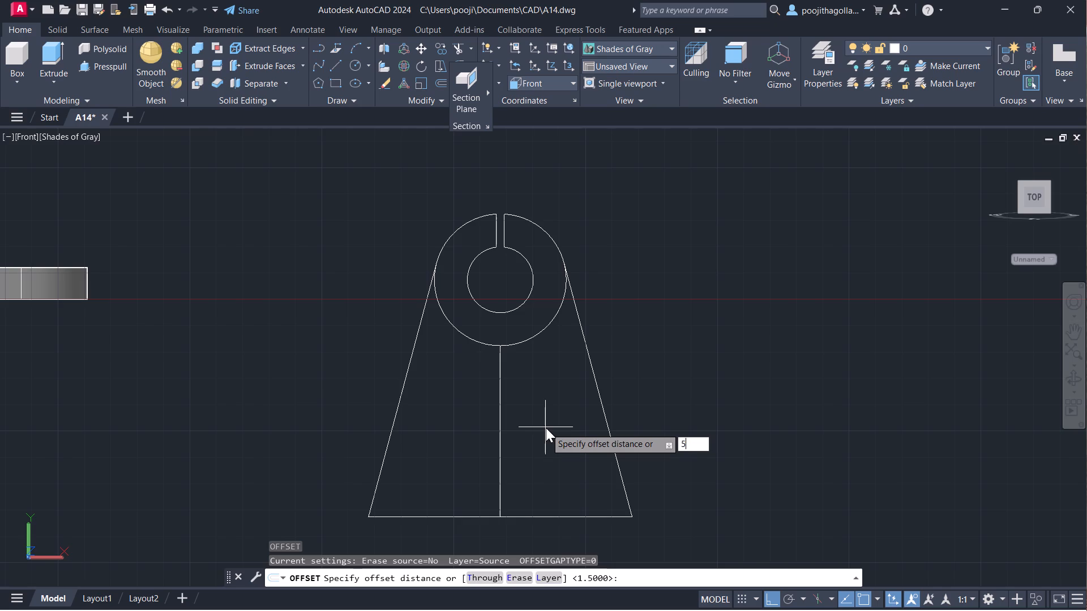
pyautogui.press('Return')
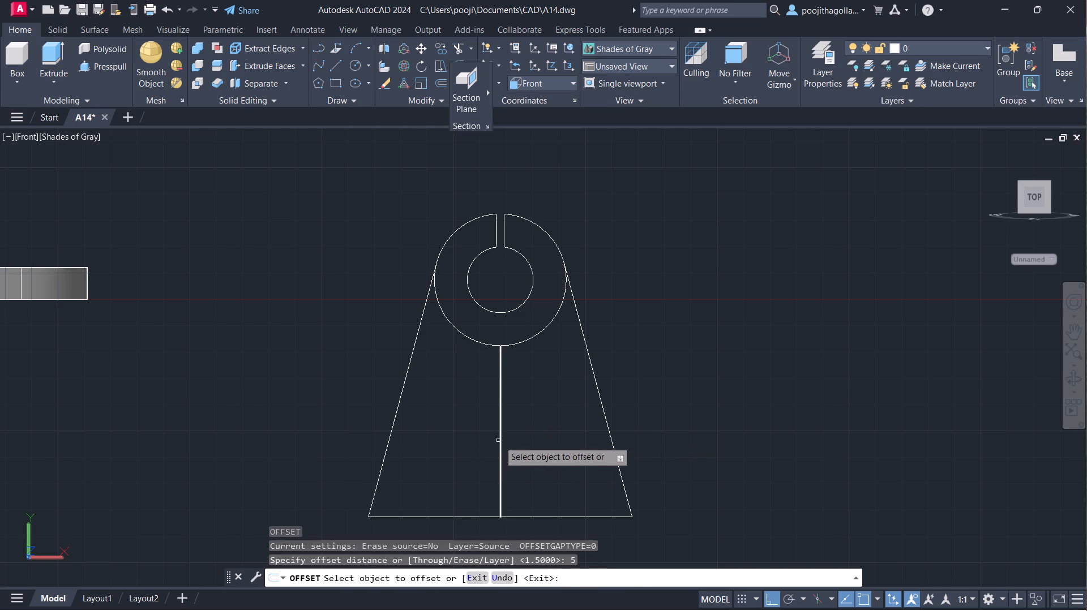
pyautogui.click(499, 441)
pyautogui.click(474, 446)
pyautogui.click(499, 436)
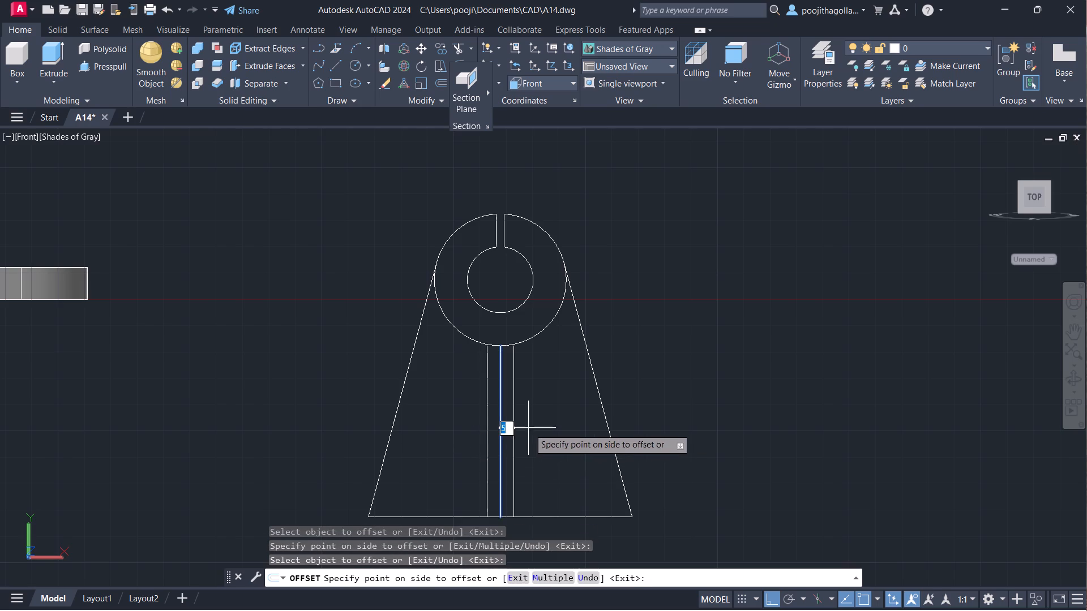
pyautogui.click(529, 428)
pyautogui.press('Escape')
# Move the three vertical lines below the circles horizontally to the right, well clear of the bracket profile.
pyautogui.moveTo(528, 430); pyautogui.dragTo(527, 423, button='middle')
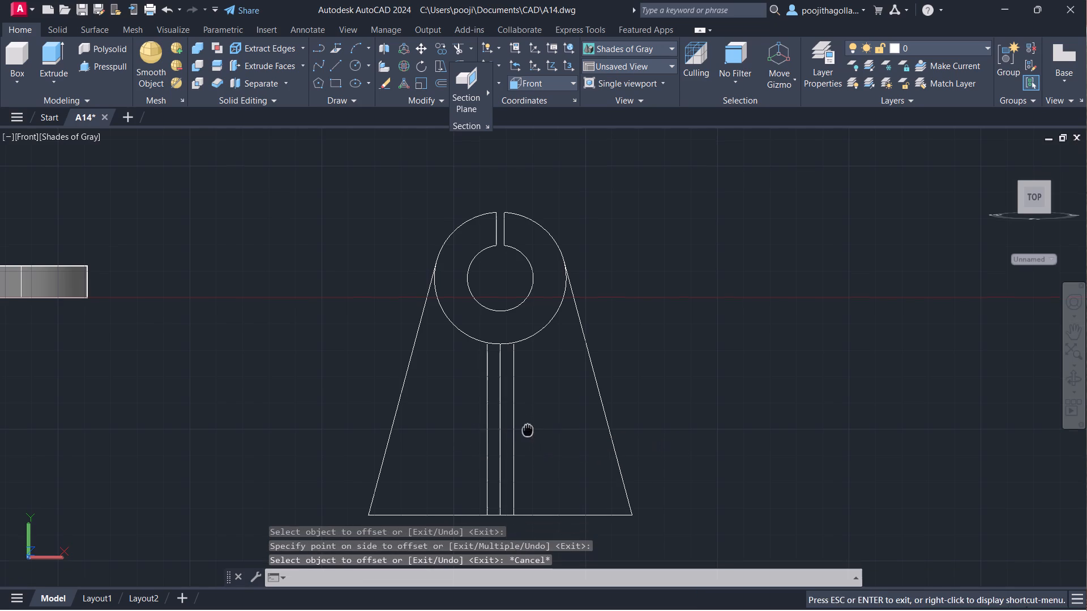
pyautogui.moveTo(527, 423); pyautogui.dragTo(505, 337, button='middle')
pyautogui.moveTo(503, 360); pyautogui.dragTo(507, 379, button='middle')
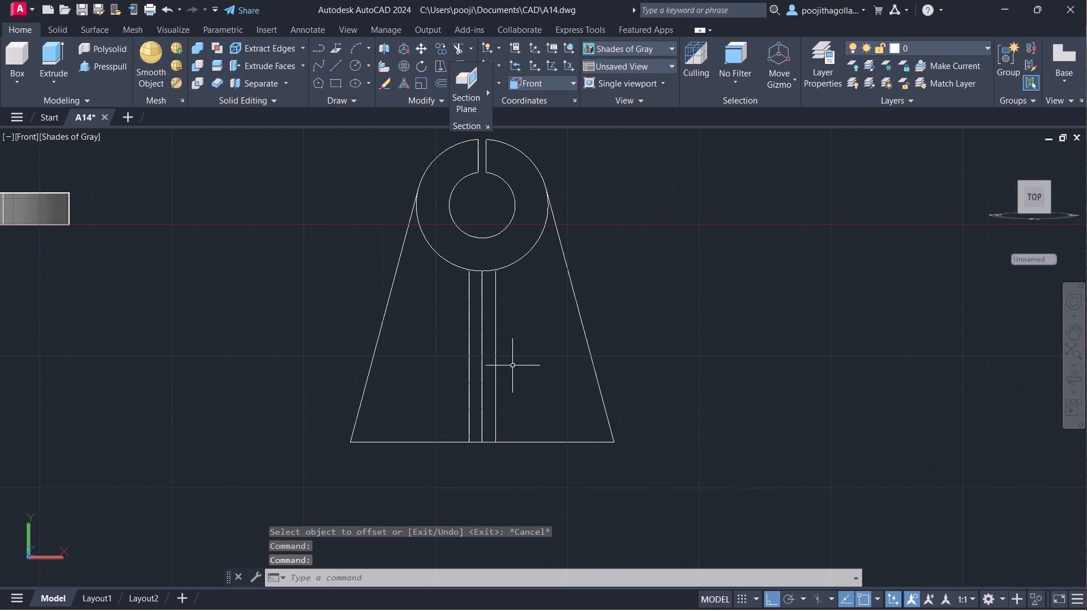
pyautogui.click(530, 351)
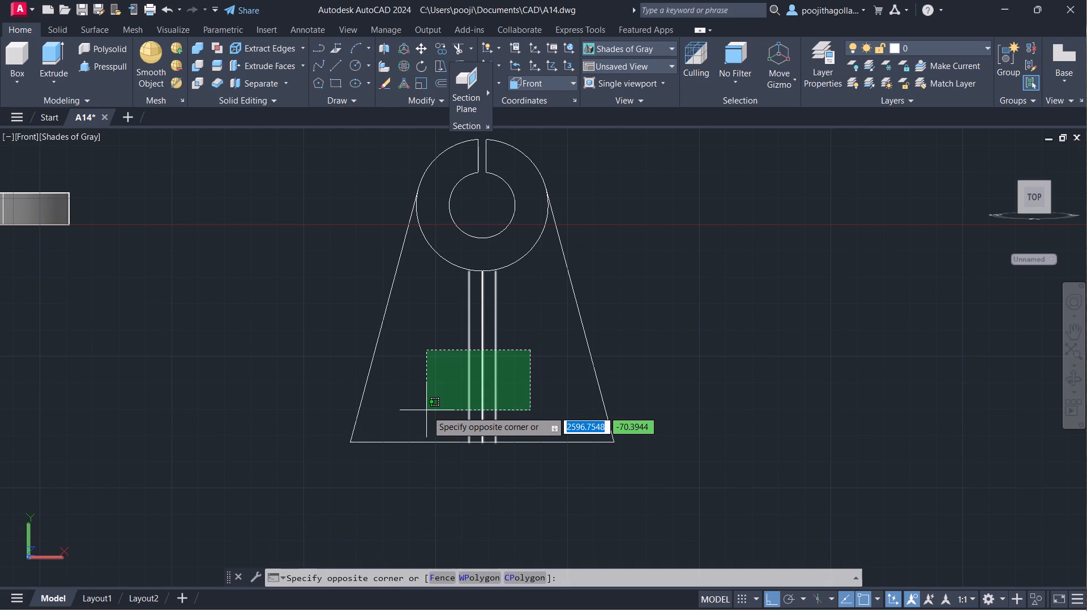
pyautogui.click(427, 411)
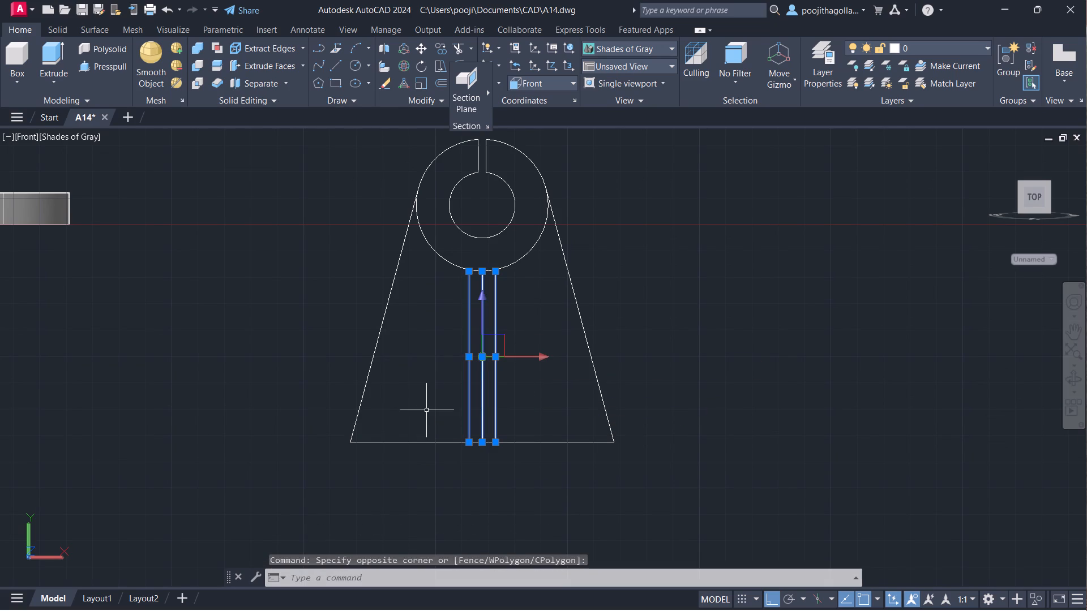
pyautogui.press('m')
pyautogui.press('Return')
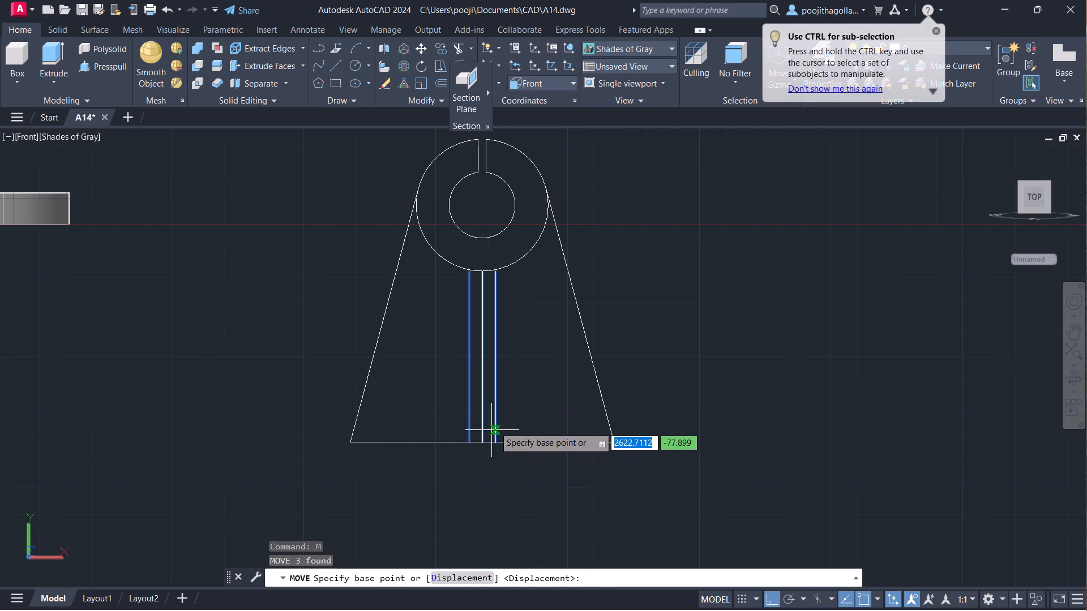
pyautogui.click(500, 421)
pyautogui.click(881, 412)
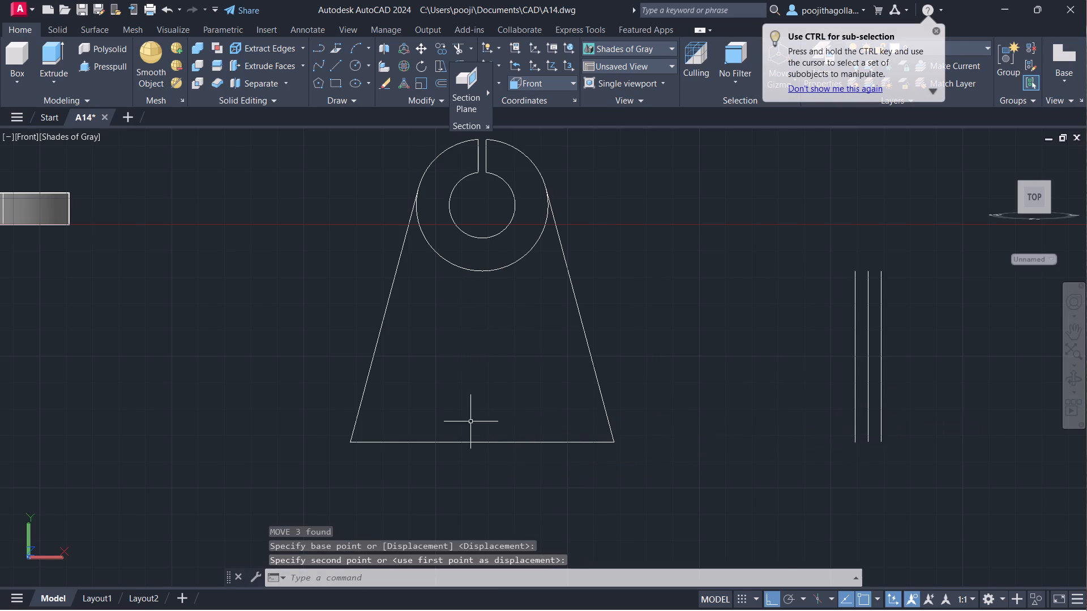
# Join all the lines and arcs of the bracket profile, including the slot, into polylines.
pyautogui.scroll(-1, 471, 422)
pyautogui.moveTo(413, 405); pyautogui.dragTo(439, 459, button='middle')
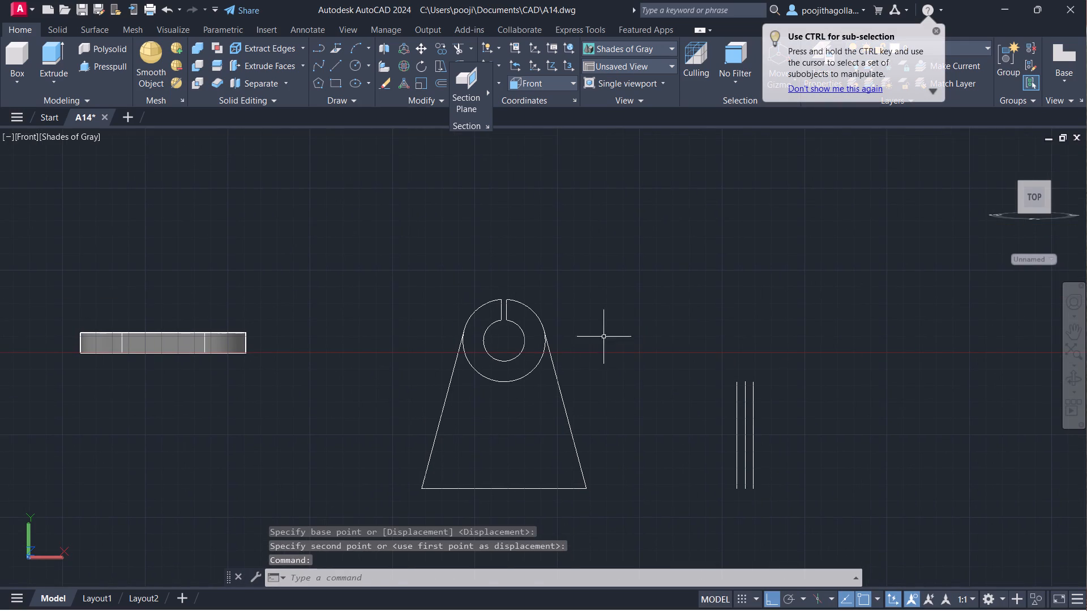
pyautogui.moveTo(602, 319); pyautogui.dragTo(594, 334)
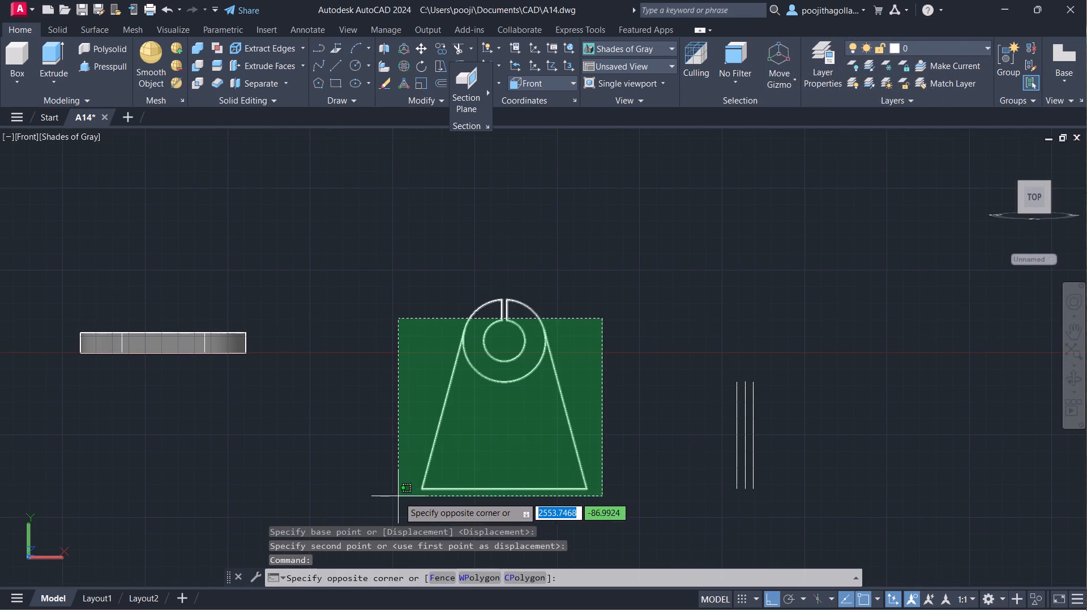
pyautogui.click(399, 497)
pyautogui.press('j')
pyautogui.press('Return')
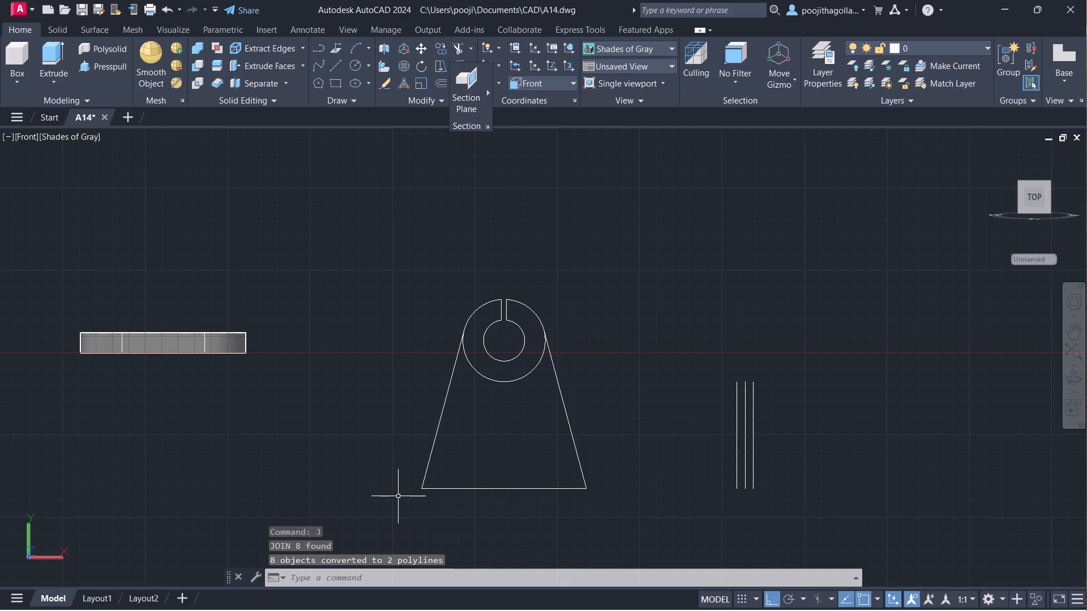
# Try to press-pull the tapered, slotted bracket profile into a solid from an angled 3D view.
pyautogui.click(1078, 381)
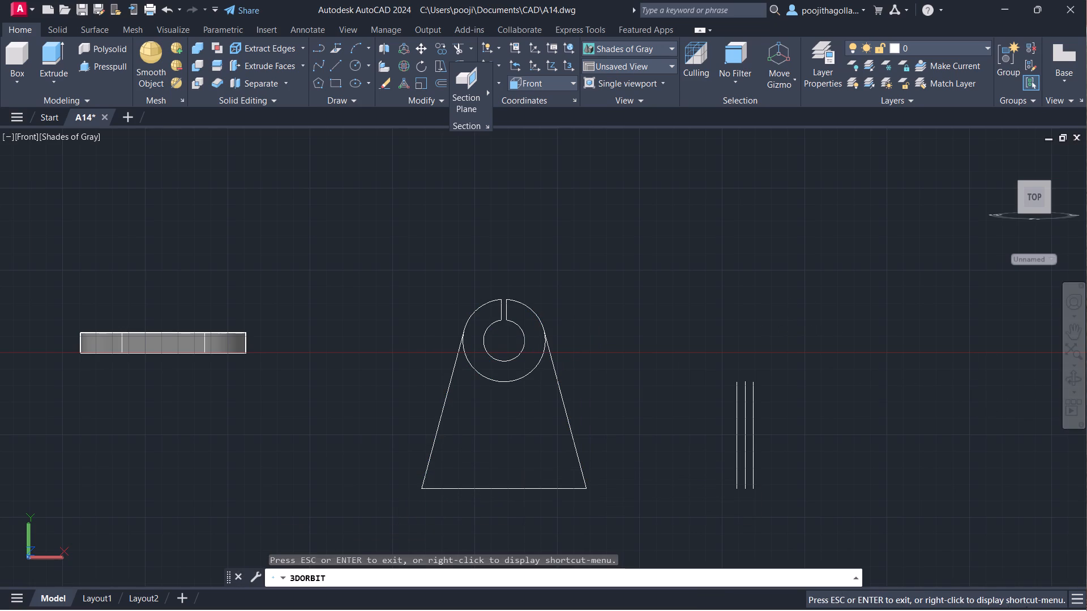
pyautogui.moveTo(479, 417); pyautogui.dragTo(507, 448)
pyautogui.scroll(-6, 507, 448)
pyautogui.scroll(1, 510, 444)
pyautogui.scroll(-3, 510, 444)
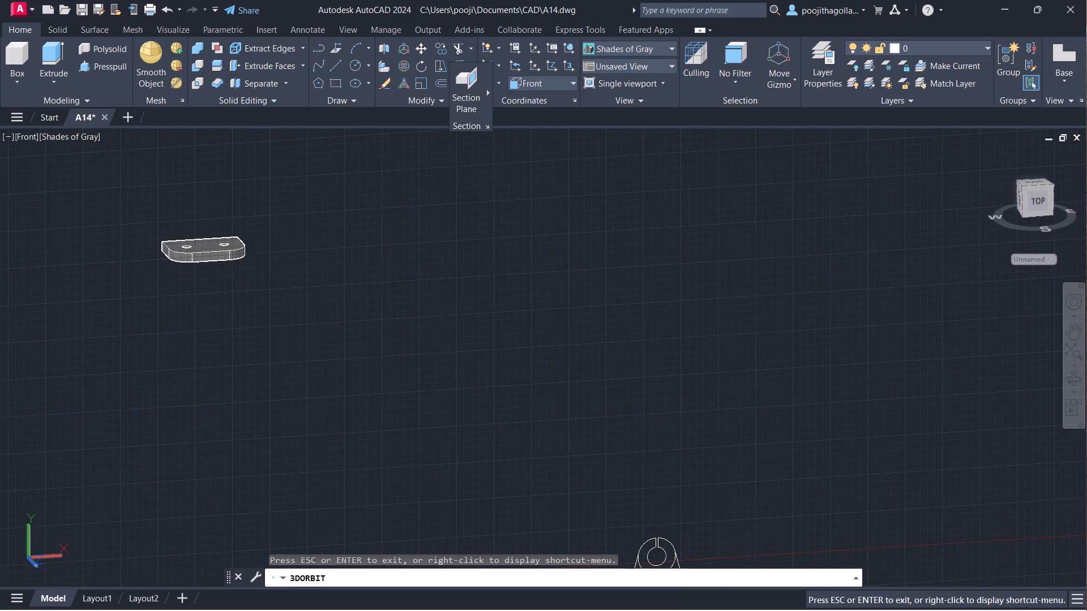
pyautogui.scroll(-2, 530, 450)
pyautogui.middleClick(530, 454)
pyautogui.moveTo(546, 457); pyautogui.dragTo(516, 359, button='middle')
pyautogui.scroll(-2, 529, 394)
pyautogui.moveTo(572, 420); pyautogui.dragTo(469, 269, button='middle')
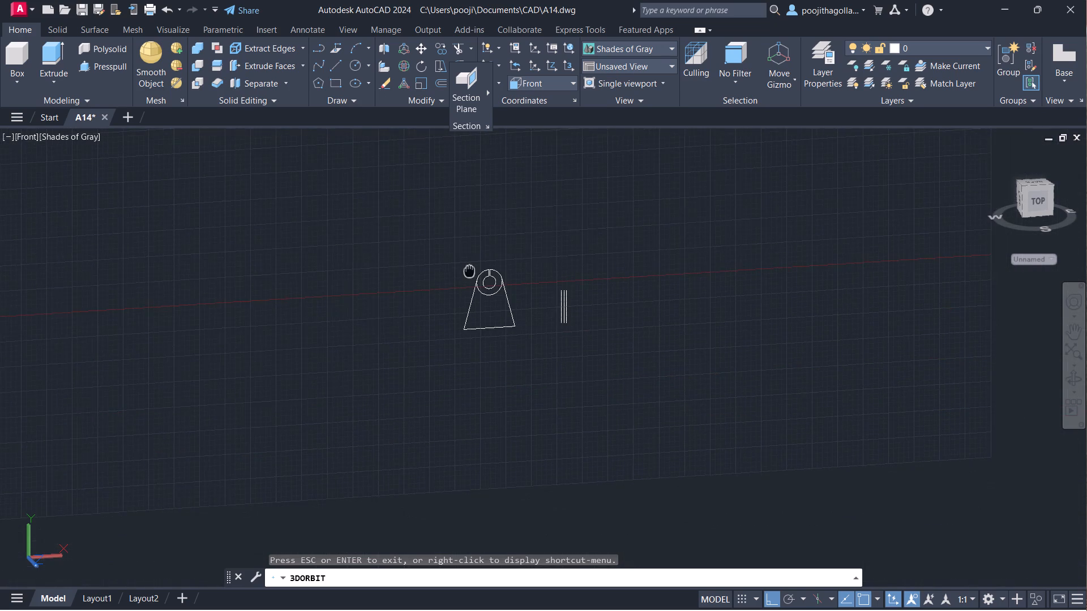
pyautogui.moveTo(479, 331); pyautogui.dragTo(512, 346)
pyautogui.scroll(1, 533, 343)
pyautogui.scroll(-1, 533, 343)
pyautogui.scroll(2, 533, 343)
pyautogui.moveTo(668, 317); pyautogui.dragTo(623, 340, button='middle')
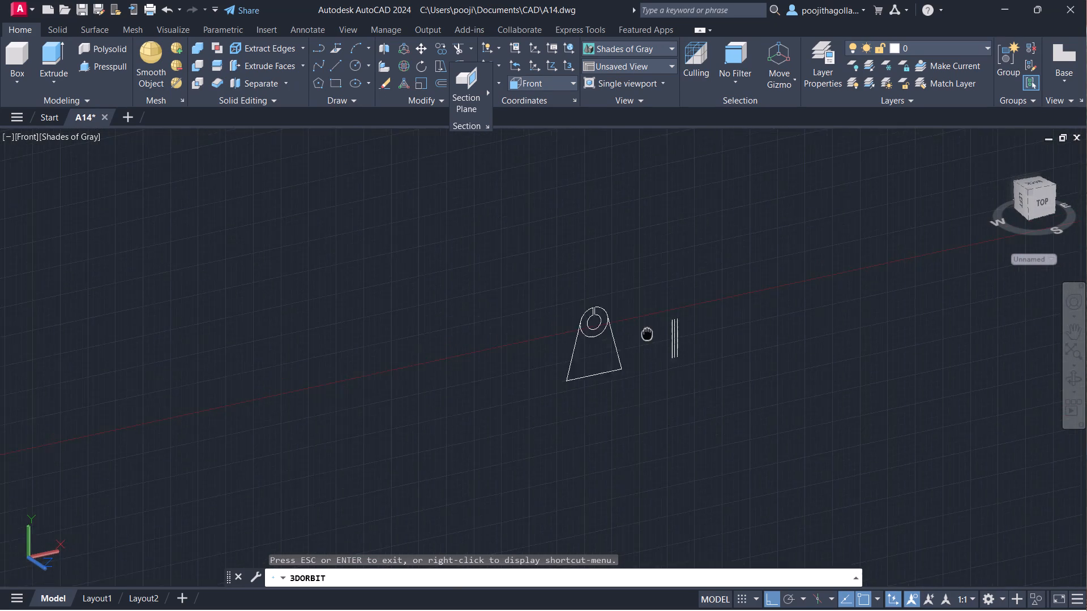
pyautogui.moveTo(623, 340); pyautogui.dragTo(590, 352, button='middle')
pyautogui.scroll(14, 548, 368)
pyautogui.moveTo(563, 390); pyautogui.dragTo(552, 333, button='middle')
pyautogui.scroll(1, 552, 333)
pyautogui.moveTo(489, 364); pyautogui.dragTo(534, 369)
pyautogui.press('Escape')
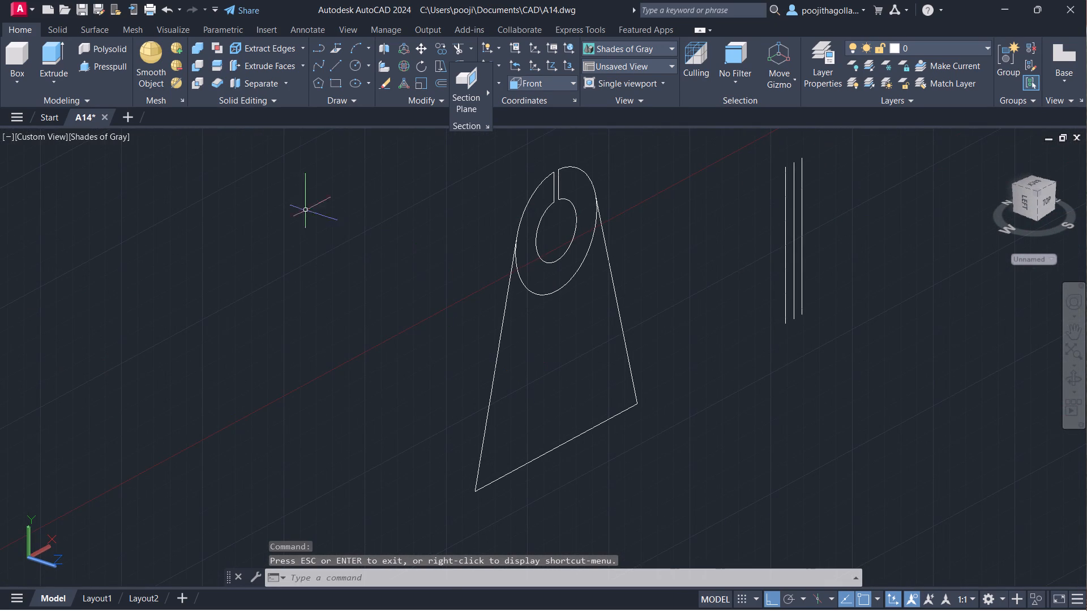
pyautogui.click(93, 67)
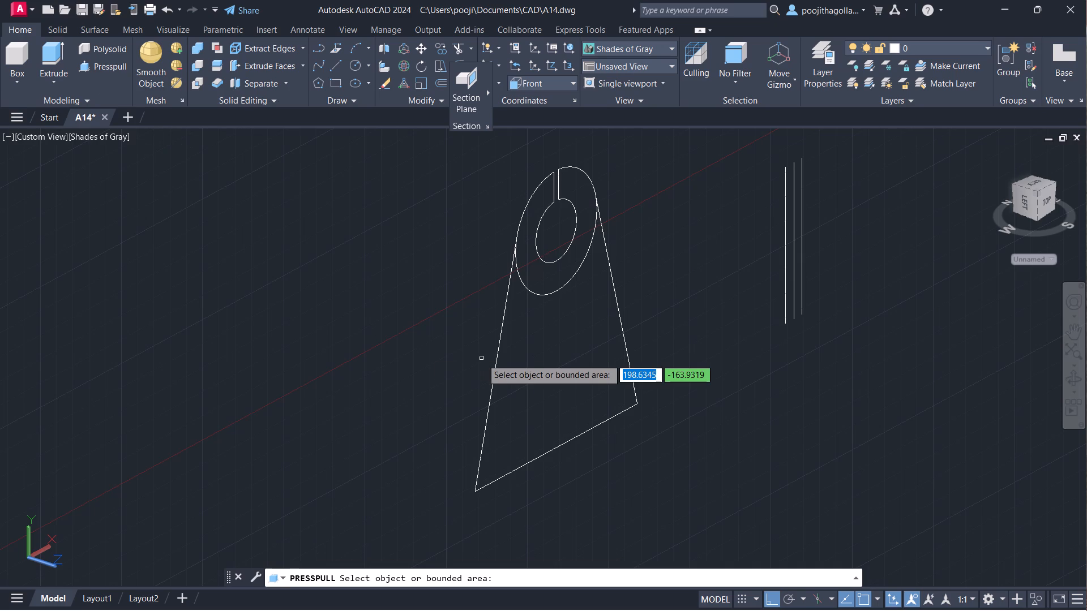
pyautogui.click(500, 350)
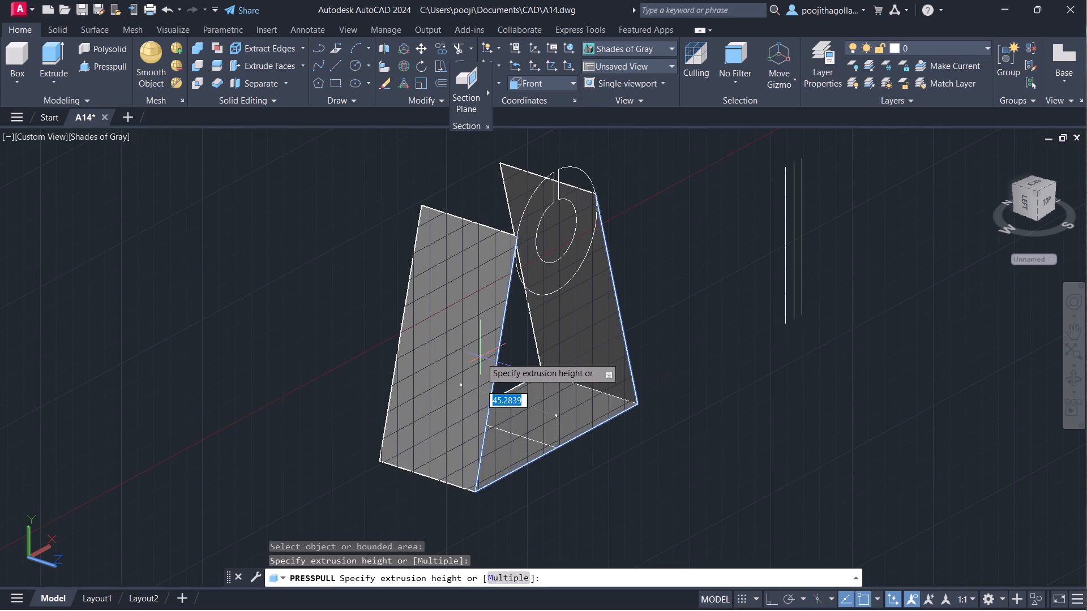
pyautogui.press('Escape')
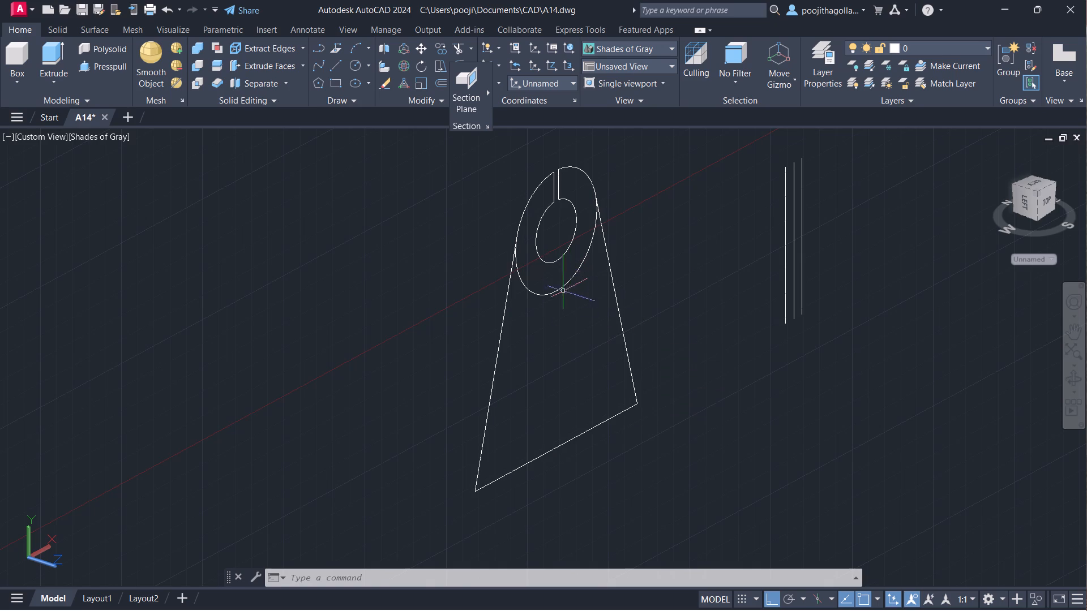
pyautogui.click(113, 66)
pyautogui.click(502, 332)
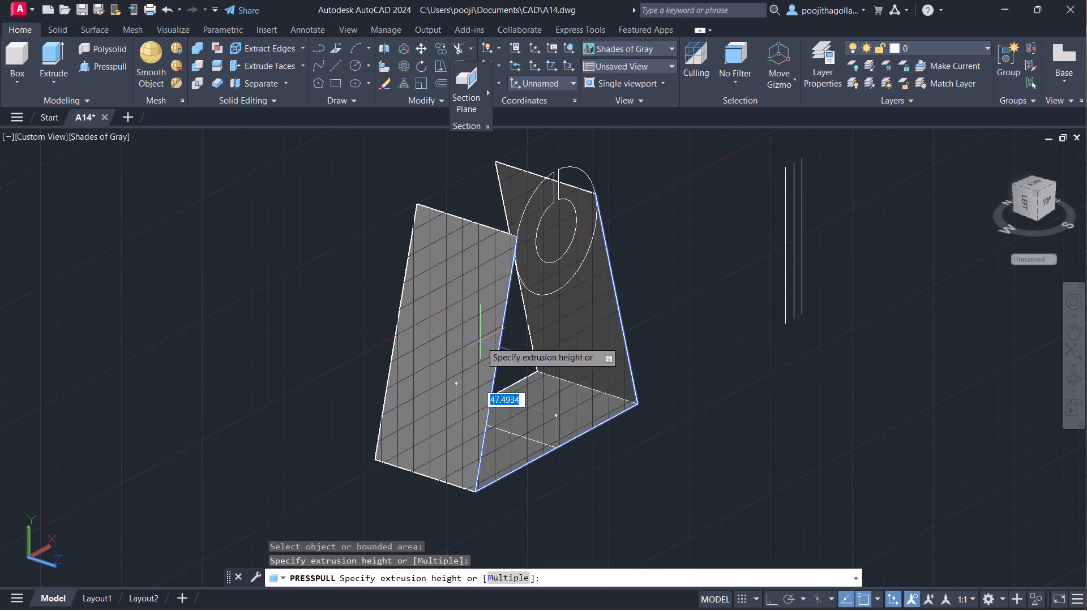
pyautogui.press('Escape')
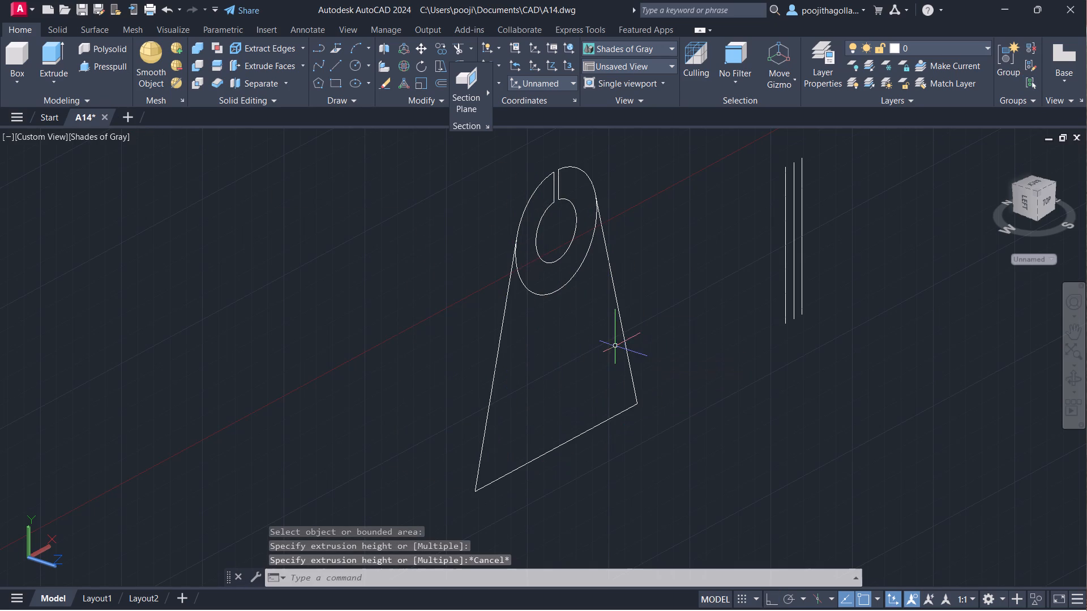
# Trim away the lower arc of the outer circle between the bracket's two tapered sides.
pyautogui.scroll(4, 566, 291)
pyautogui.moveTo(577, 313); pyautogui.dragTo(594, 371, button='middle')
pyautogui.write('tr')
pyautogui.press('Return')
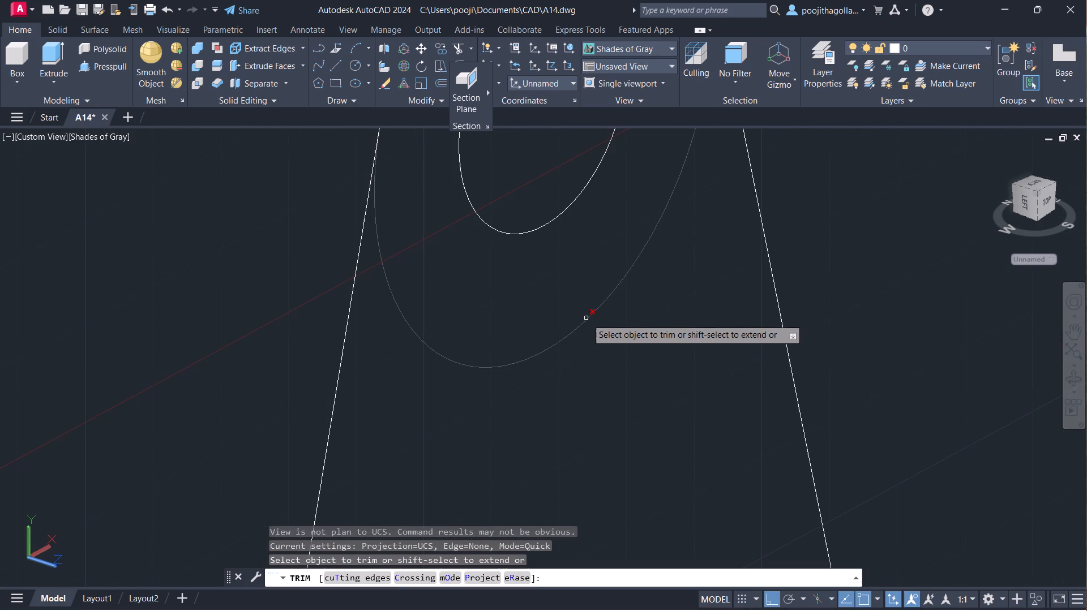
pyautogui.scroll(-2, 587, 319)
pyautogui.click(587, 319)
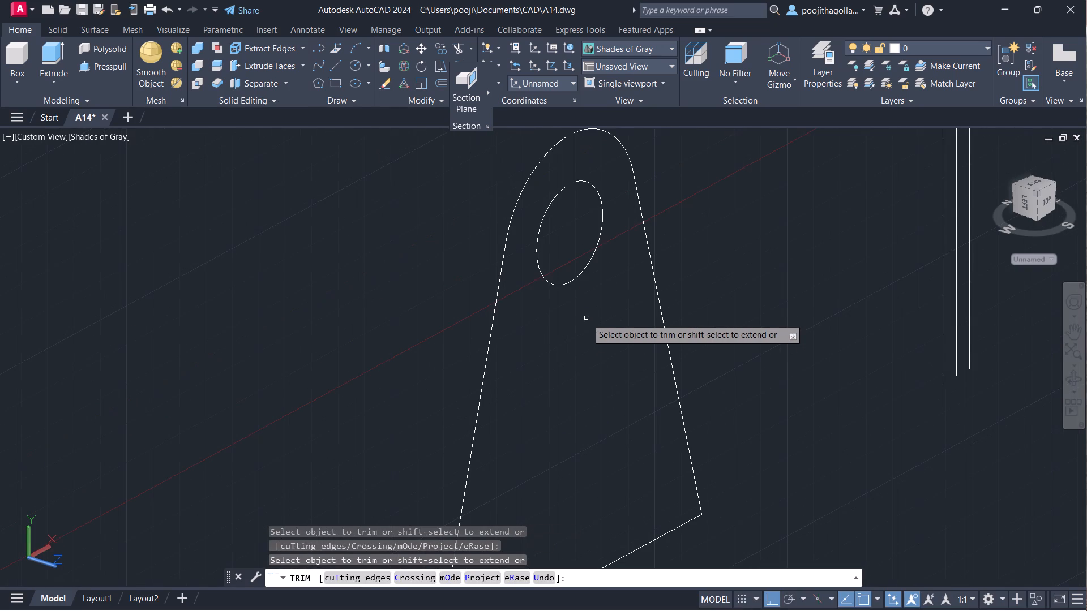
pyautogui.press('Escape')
# Examine the slot edges where they meet the inner circle at the top of the bracket profile.
pyautogui.moveTo(588, 322); pyautogui.dragTo(600, 345, button='middle')
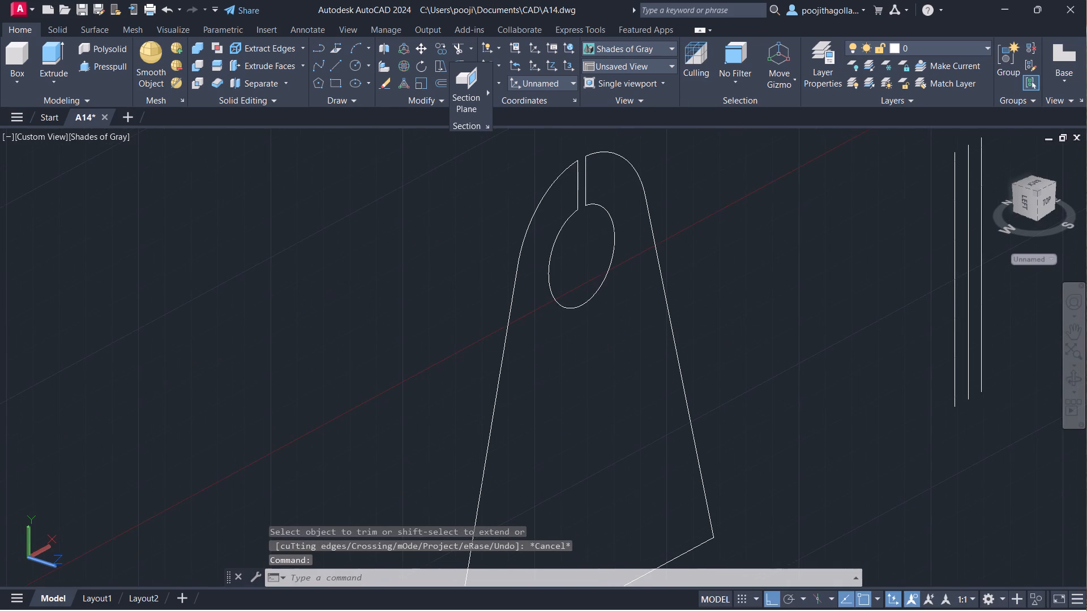
pyautogui.moveTo(598, 309); pyautogui.dragTo(602, 347, button='middle')
pyautogui.scroll(1, 592, 309)
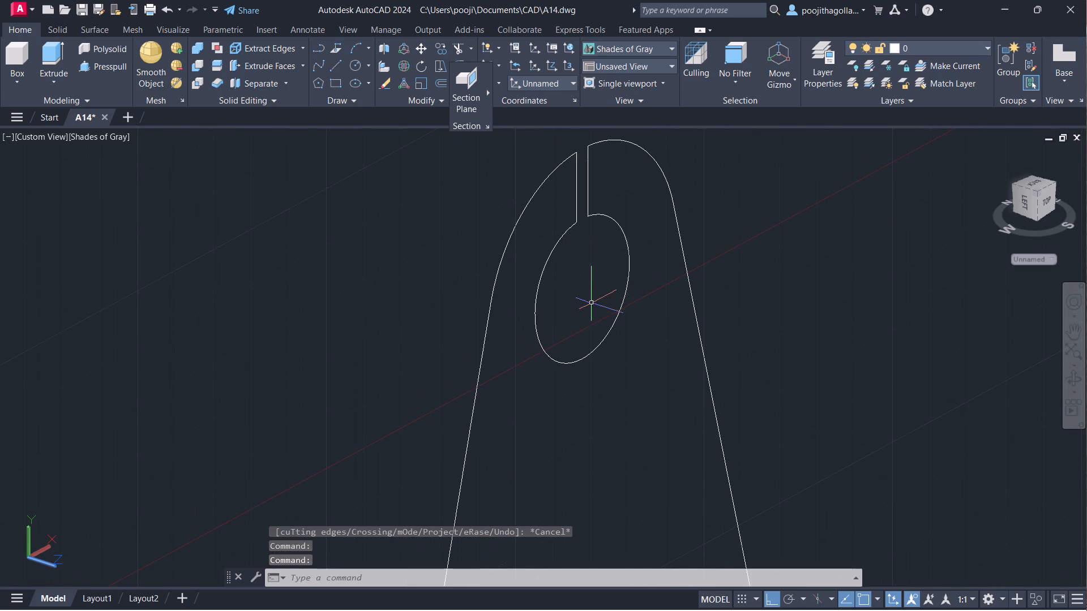
pyautogui.moveTo(592, 294); pyautogui.dragTo(598, 322, button='middle')
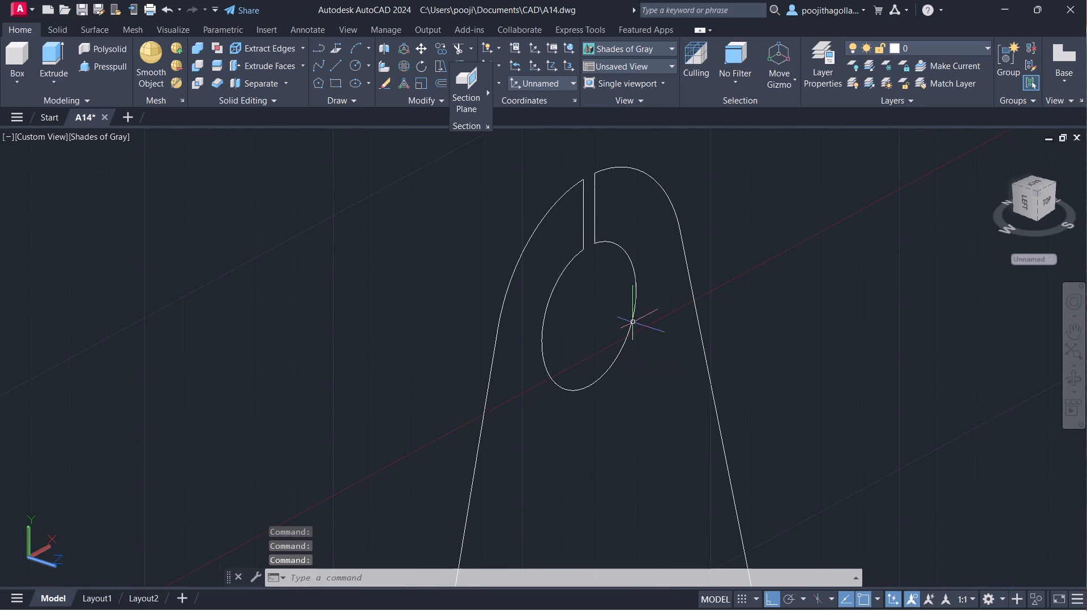
pyautogui.scroll(2, 597, 233)
pyautogui.moveTo(597, 279); pyautogui.dragTo(589, 317, button='middle')
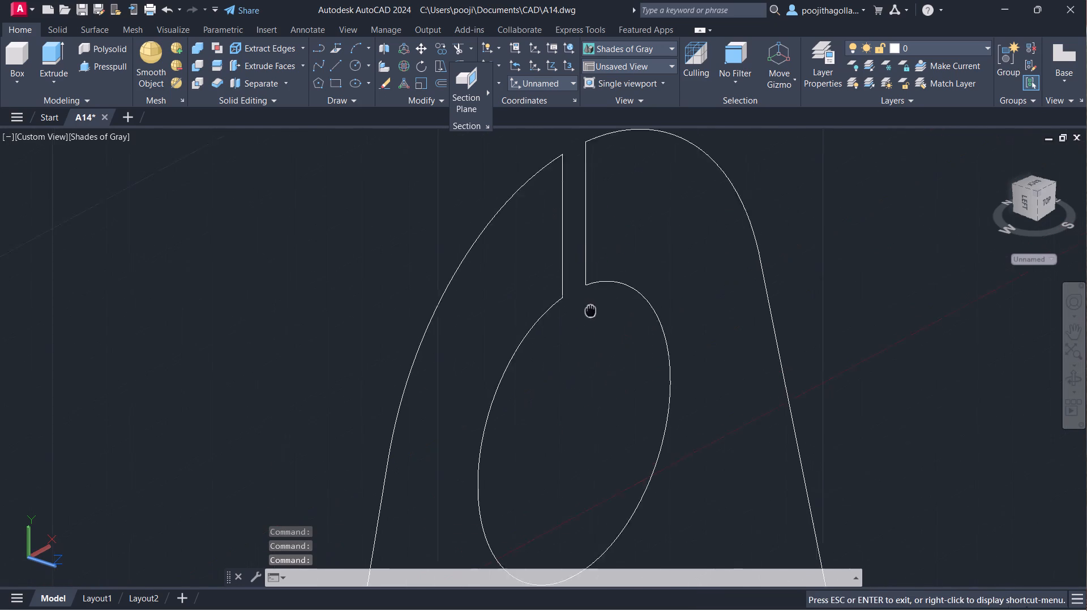
pyautogui.moveTo(589, 317); pyautogui.dragTo(584, 335, button='middle')
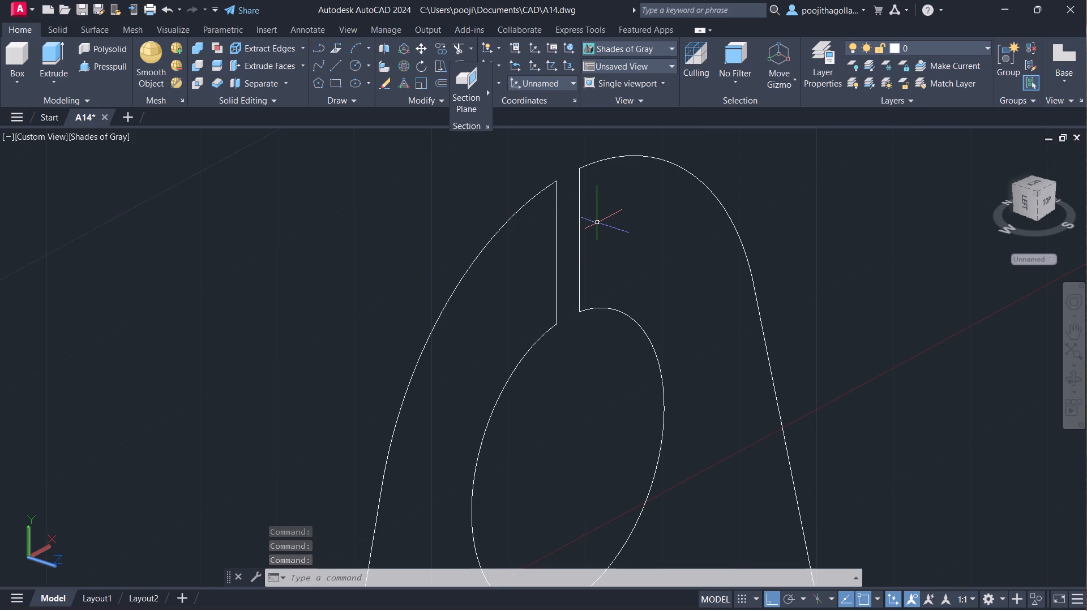
pyautogui.scroll(3, 574, 332)
pyautogui.moveTo(572, 303); pyautogui.dragTo(579, 366, button='middle')
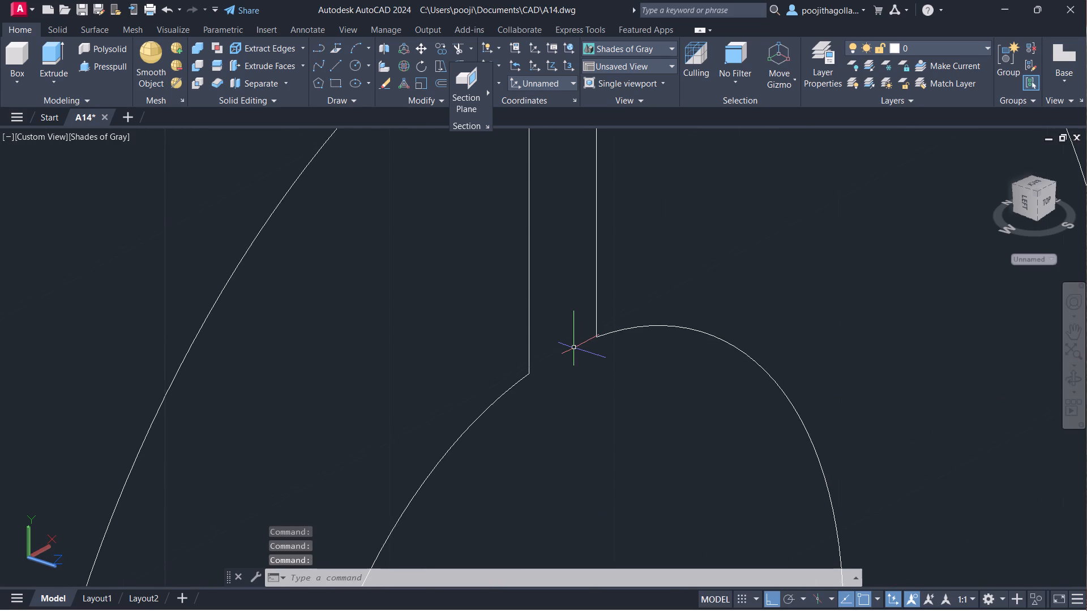
pyautogui.scroll(-4, 574, 348)
pyautogui.moveTo(597, 351); pyautogui.dragTo(560, 292, button='middle')
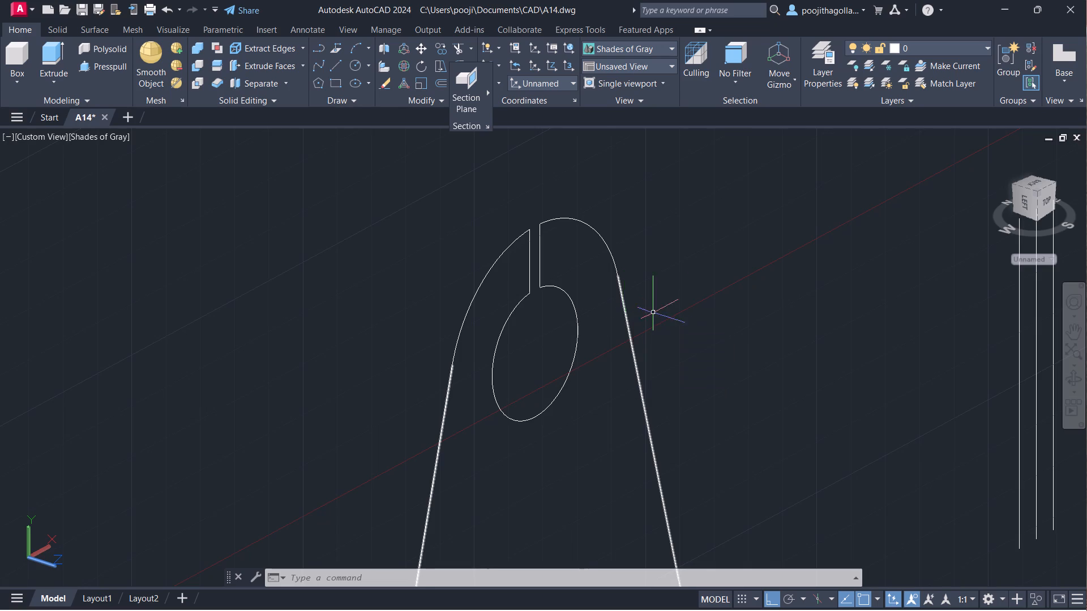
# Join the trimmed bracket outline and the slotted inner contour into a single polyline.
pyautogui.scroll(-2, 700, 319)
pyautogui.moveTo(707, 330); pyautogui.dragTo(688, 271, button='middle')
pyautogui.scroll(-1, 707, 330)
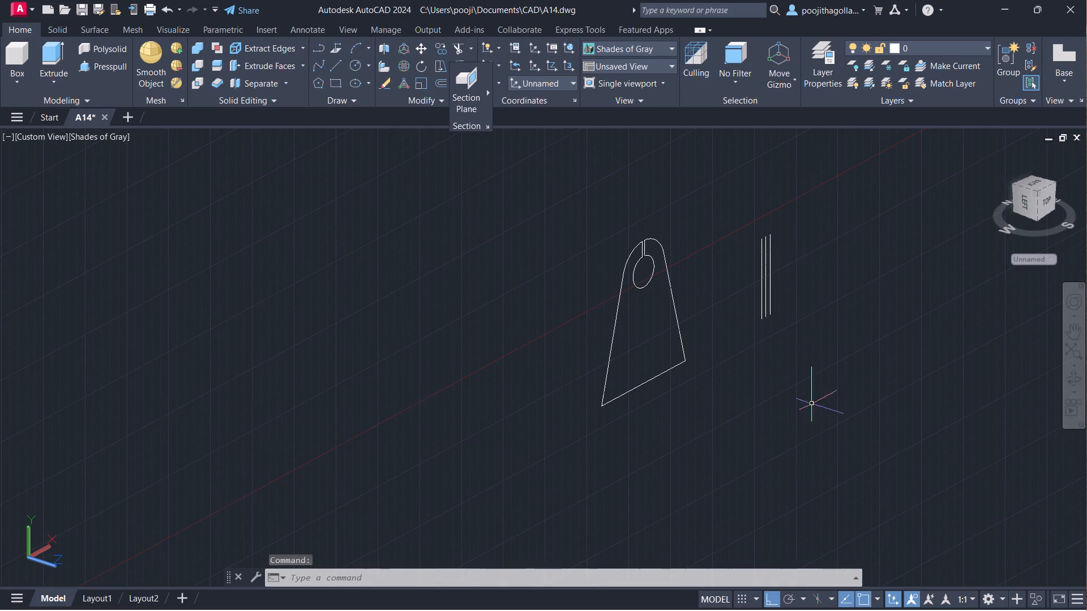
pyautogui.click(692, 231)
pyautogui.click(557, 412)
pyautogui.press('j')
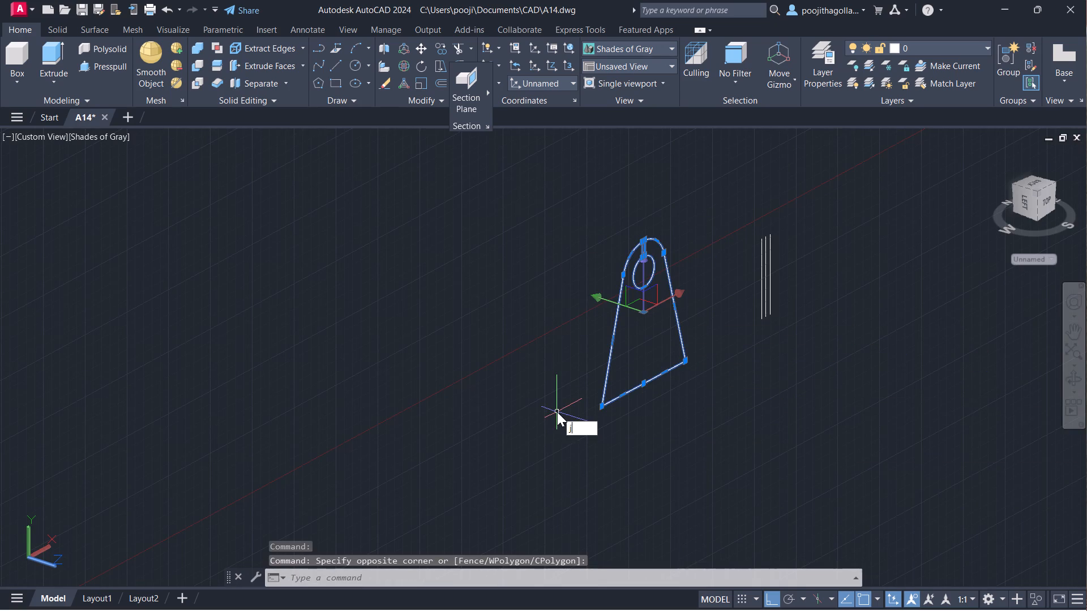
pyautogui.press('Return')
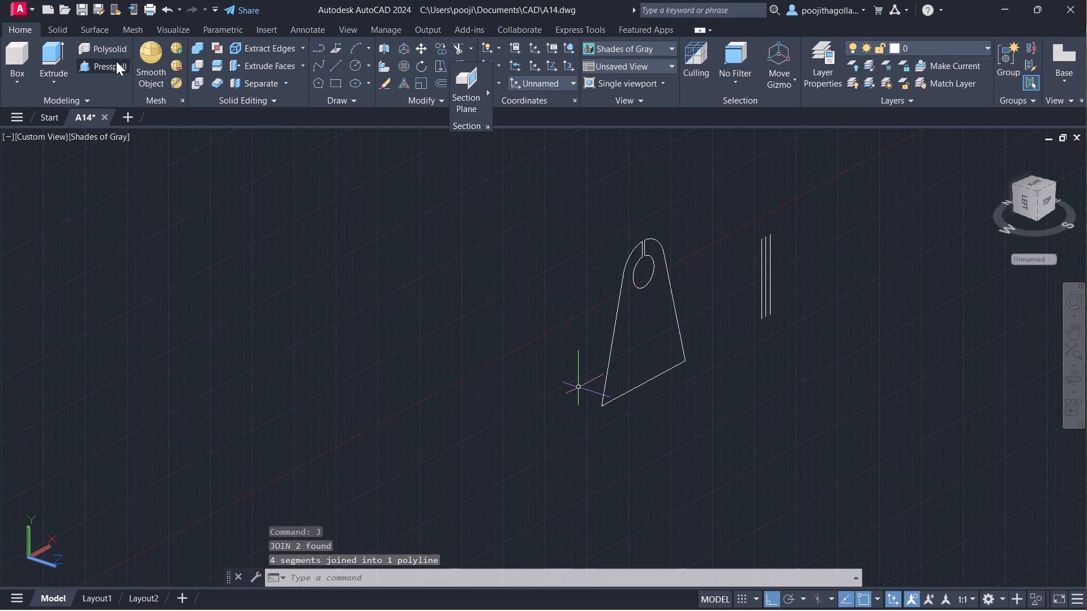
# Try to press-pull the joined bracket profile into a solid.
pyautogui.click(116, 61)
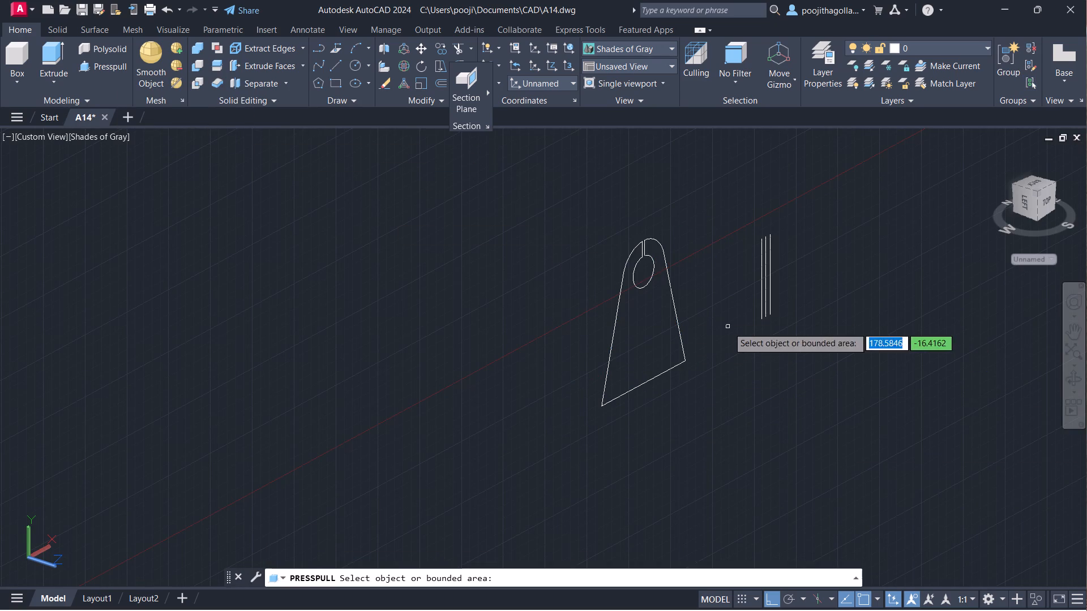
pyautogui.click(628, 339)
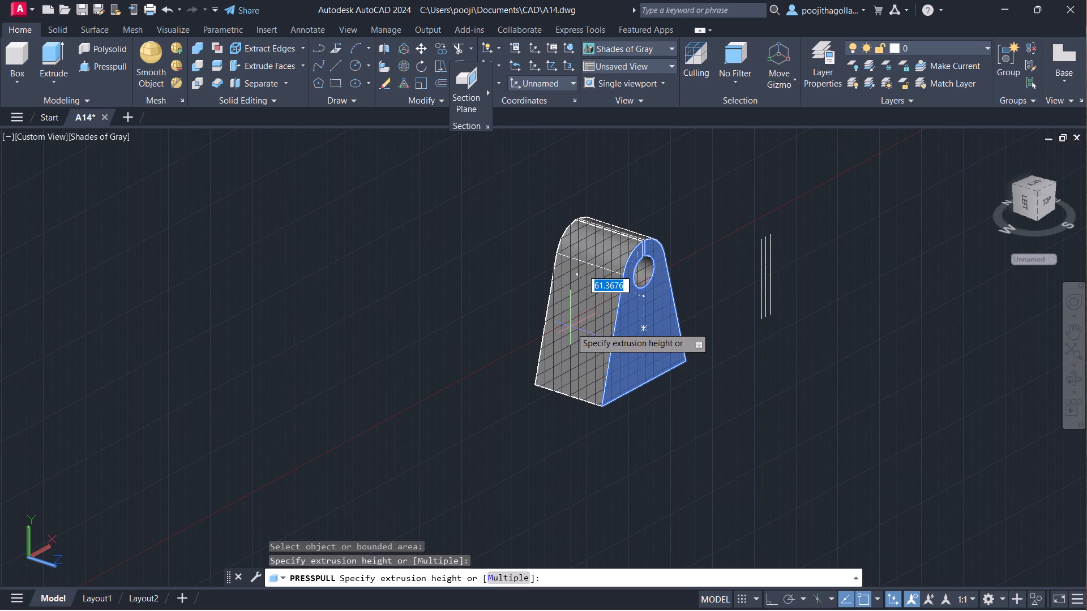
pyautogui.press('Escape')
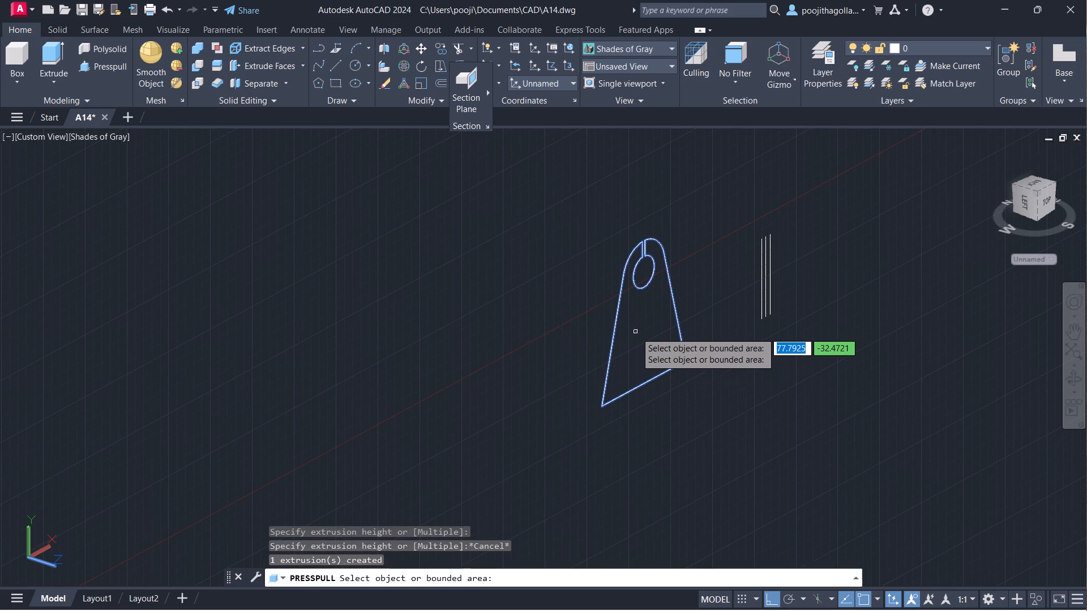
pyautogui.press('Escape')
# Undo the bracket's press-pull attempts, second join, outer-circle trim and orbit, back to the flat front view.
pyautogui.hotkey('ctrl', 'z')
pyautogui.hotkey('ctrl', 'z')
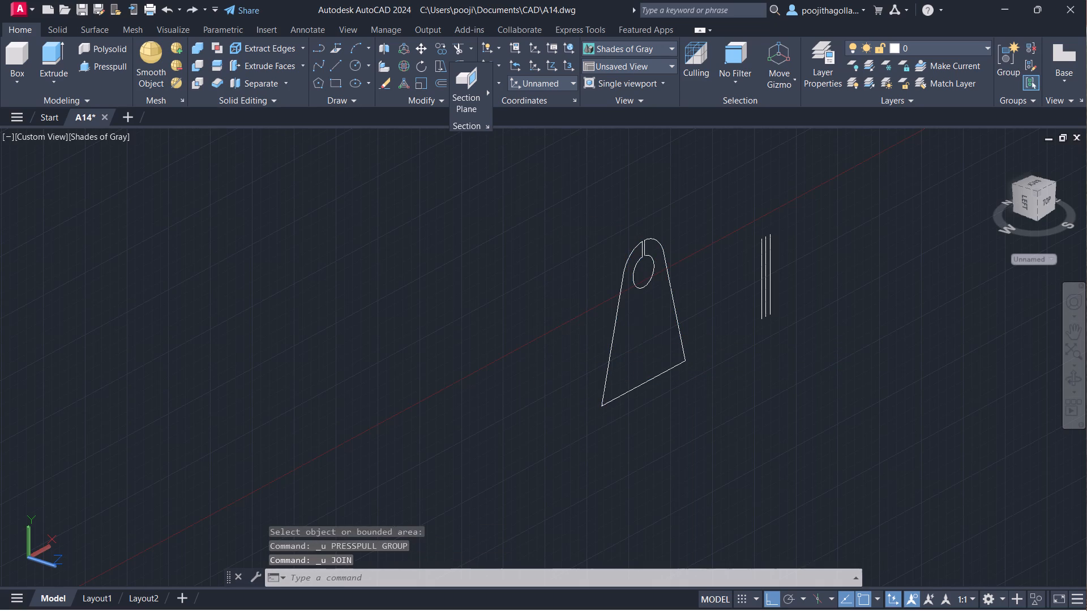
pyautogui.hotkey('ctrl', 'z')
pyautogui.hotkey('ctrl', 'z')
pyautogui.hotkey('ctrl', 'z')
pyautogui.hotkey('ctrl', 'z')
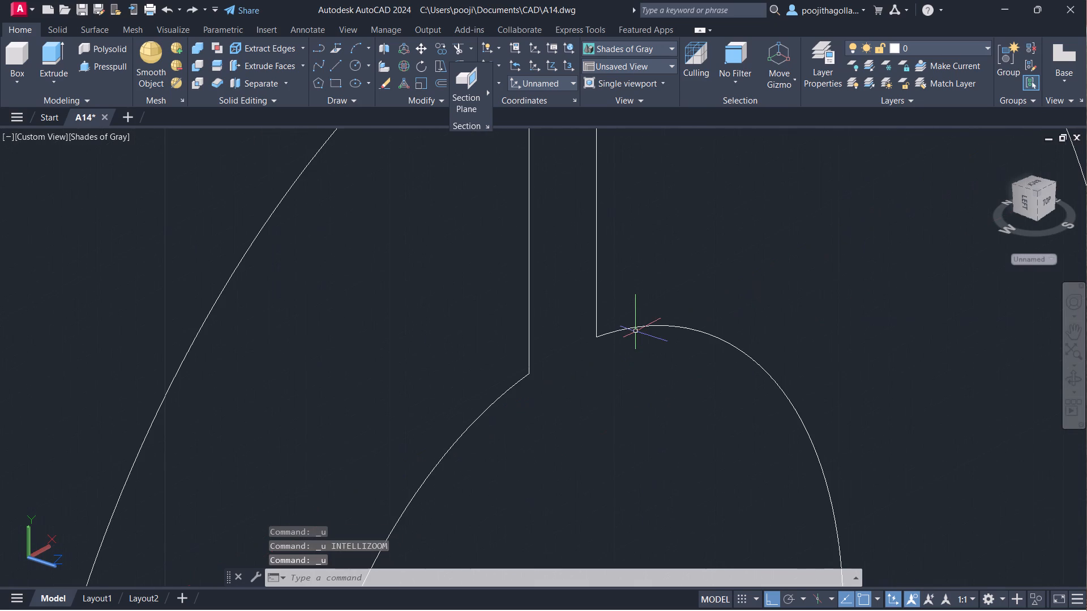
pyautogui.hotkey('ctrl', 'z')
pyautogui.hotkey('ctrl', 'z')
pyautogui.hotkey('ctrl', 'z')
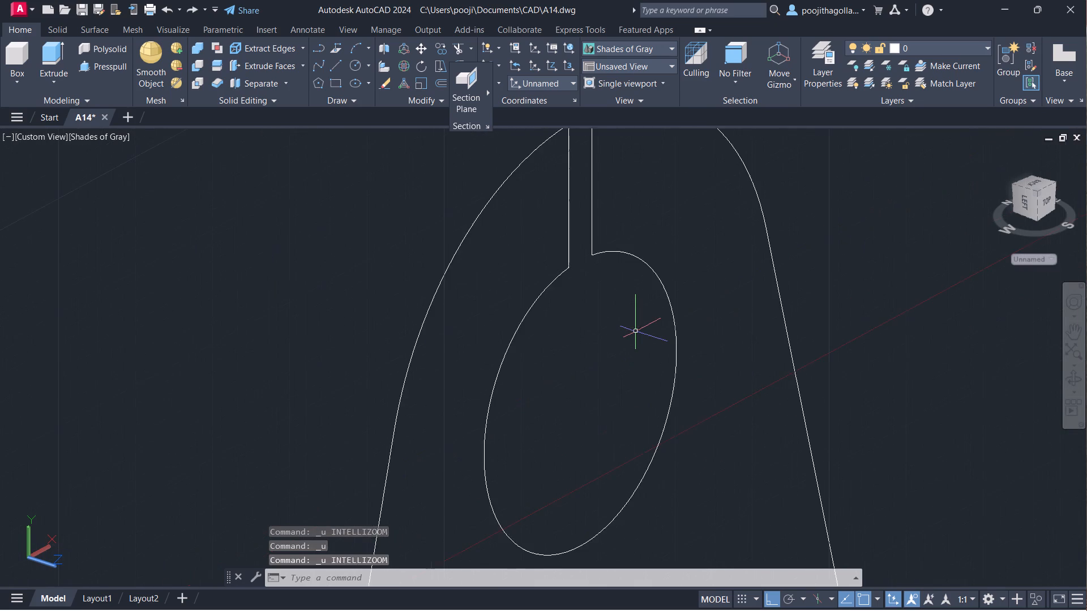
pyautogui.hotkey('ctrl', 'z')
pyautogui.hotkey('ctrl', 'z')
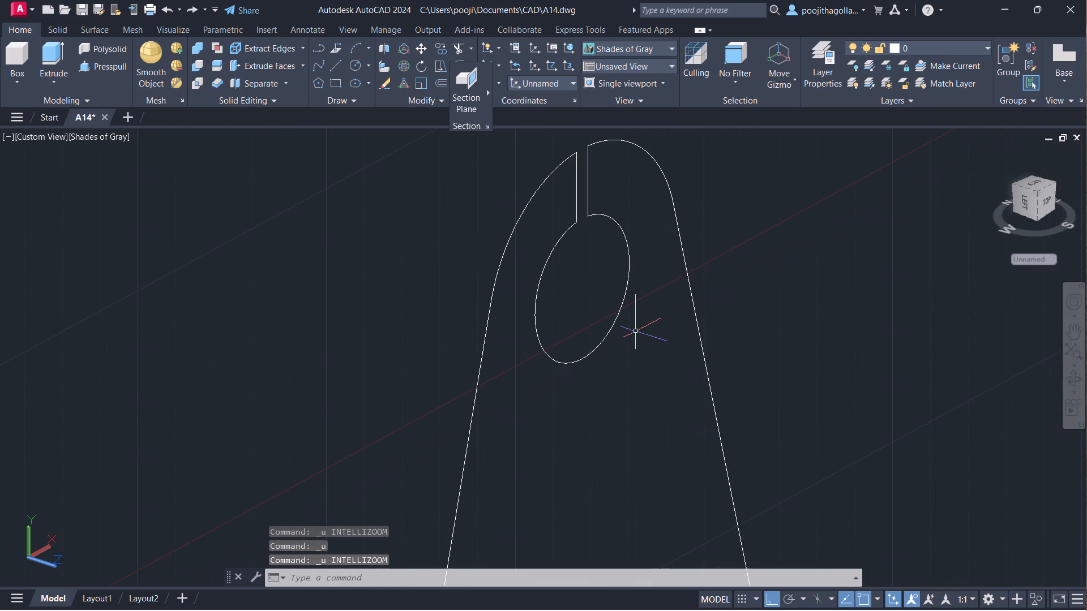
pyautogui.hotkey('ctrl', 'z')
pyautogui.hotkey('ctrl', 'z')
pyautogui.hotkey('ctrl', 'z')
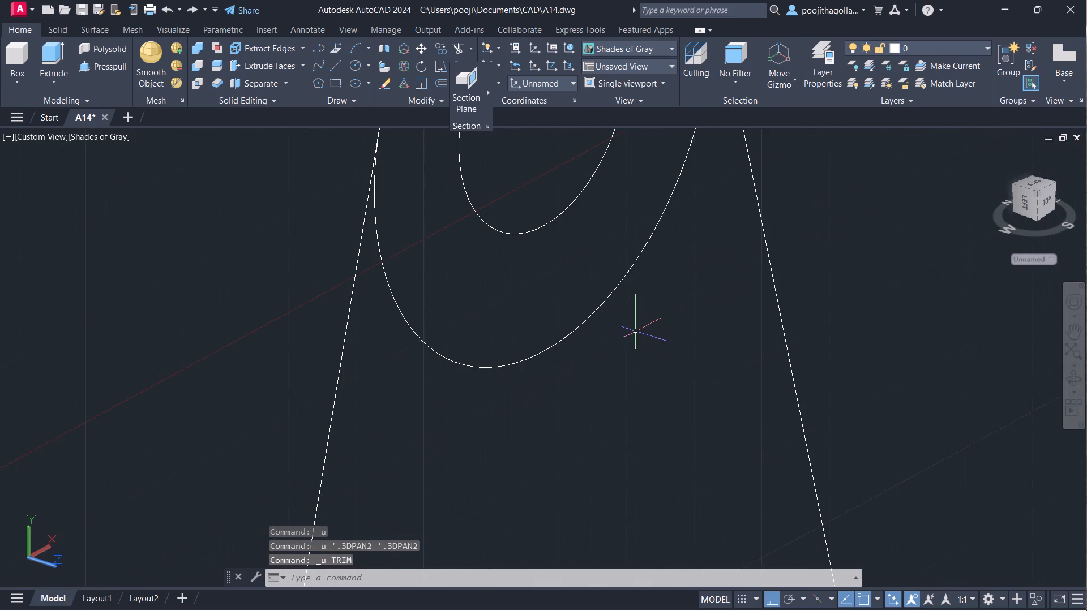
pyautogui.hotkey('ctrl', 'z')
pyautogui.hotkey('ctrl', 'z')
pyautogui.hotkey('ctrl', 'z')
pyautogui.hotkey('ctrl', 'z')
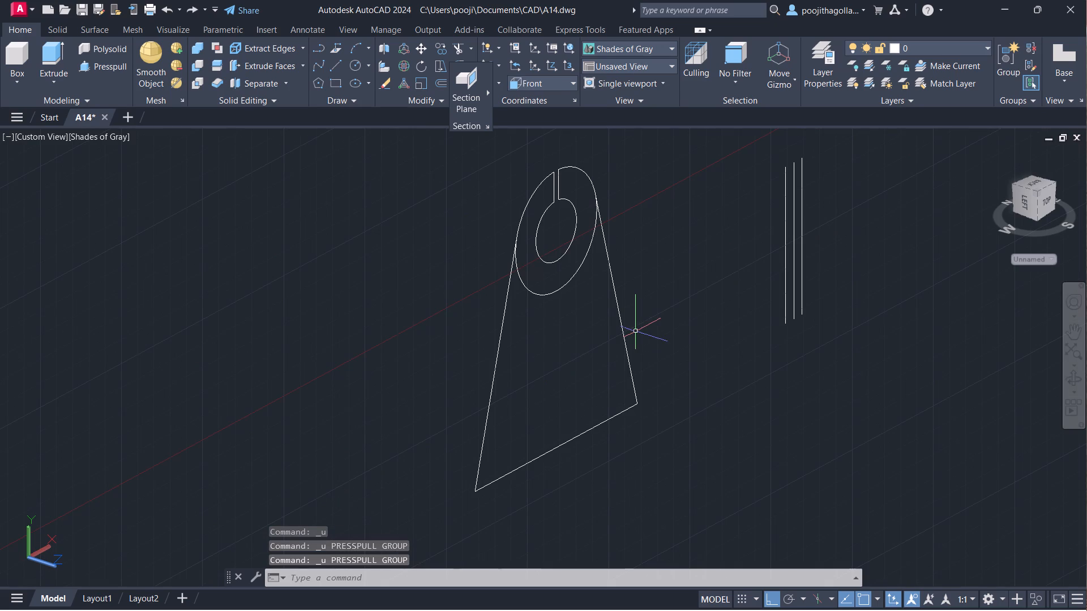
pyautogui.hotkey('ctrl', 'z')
# Undo the original join of the bracket profile's lines and arcs into polylines.
pyautogui.moveTo(593, 363); pyautogui.dragTo(634, 299, button='middle')
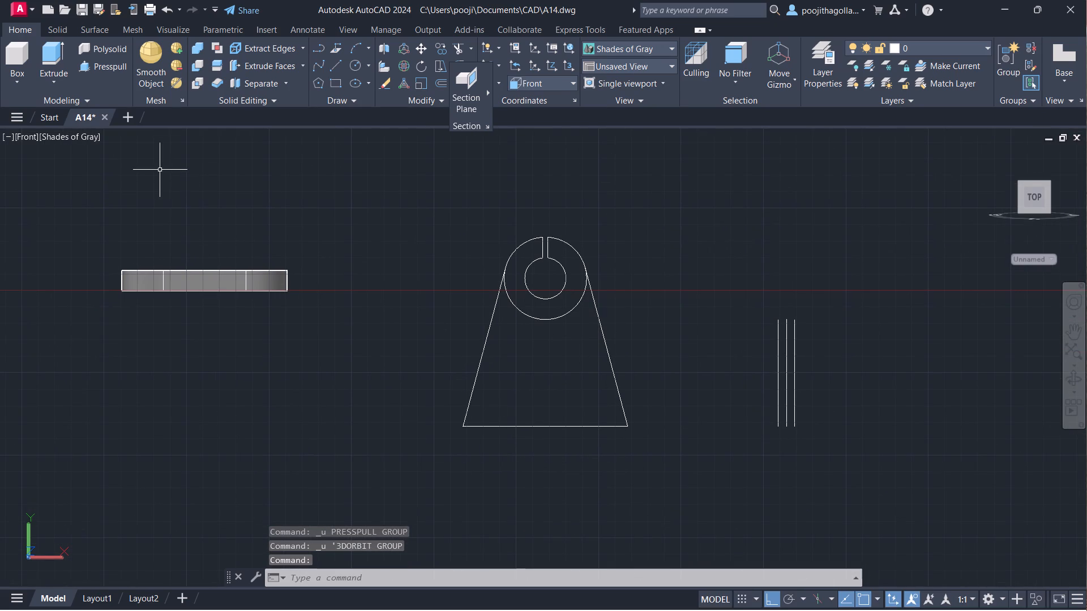
pyautogui.scroll(3, 558, 252)
pyautogui.moveTo(561, 255); pyautogui.dragTo(580, 283, button='middle')
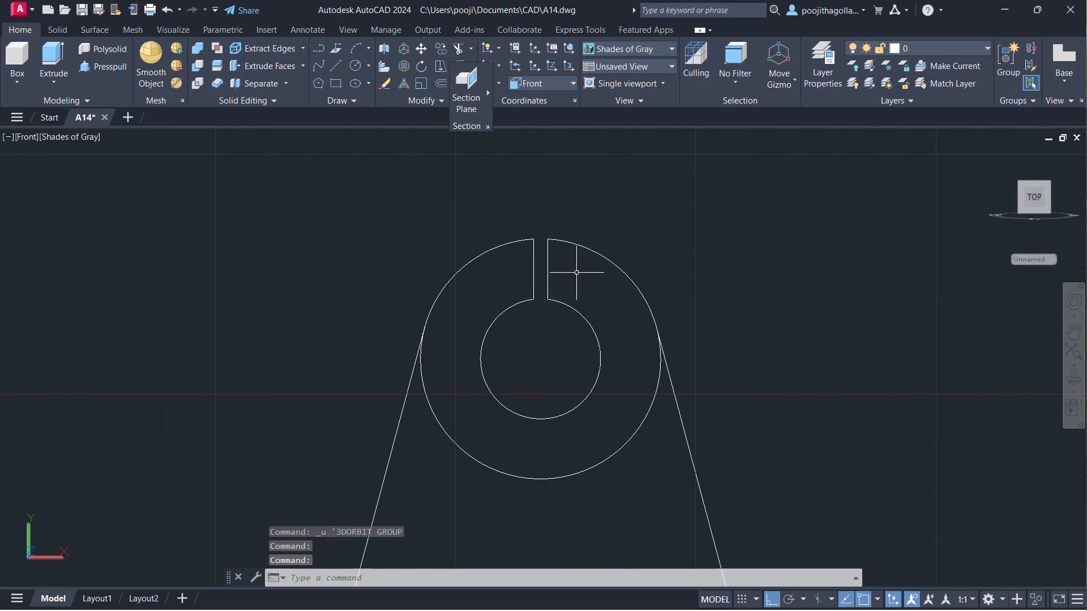
pyautogui.hotkey('ctrl', 'z')
pyautogui.hotkey('ctrl', 'z')
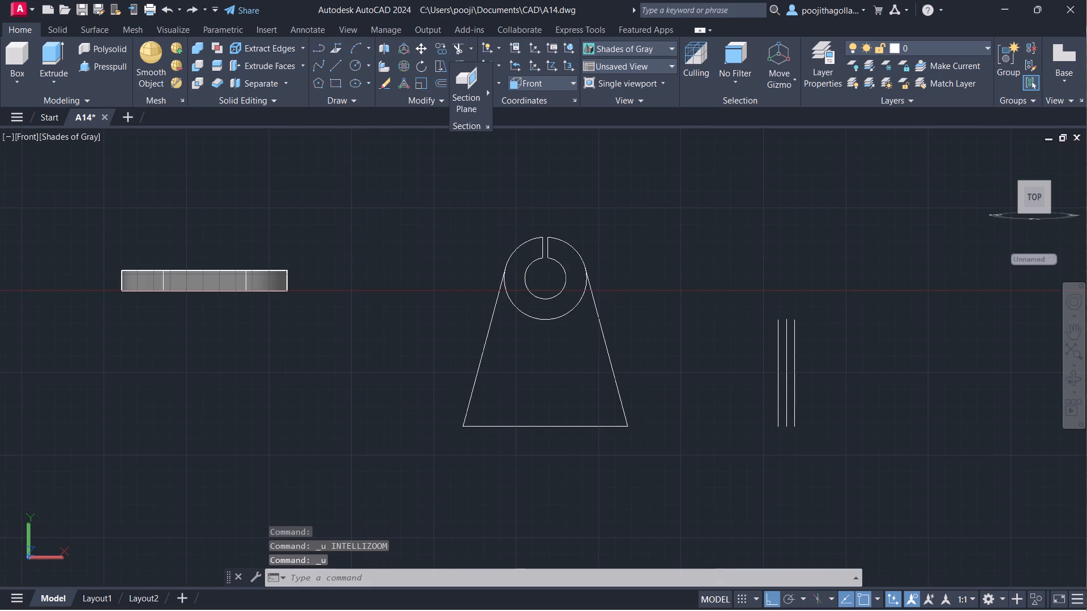
pyautogui.hotkey('ctrl', 'z')
pyautogui.hotkey('ctrl', 'z')
pyautogui.hotkey('ctrl', 'z')
pyautogui.hotkey('ctrl', 'z')
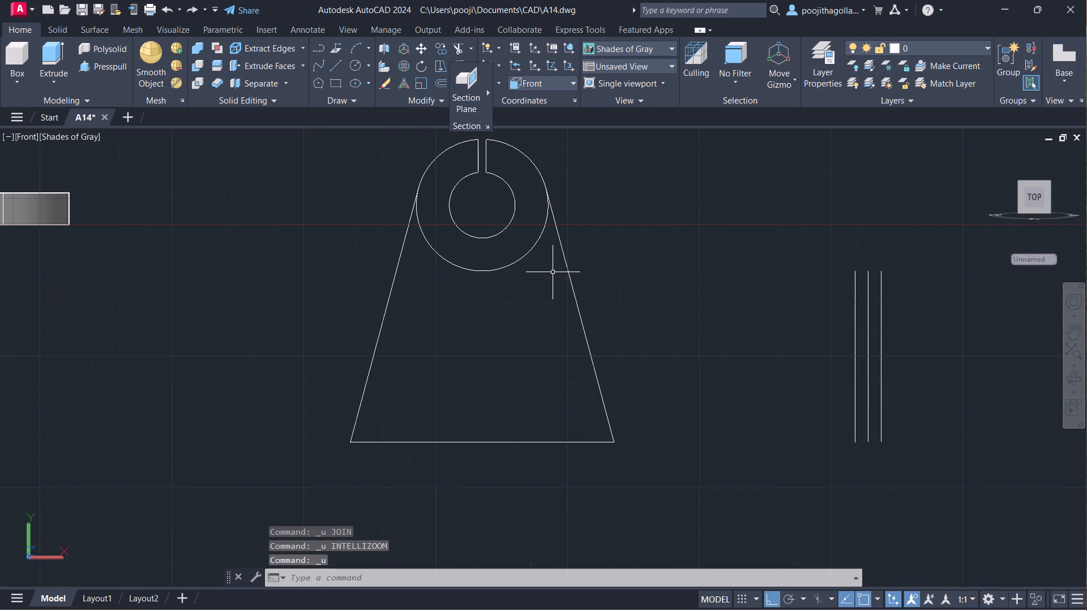
# Undo the rib lines' move out of the bracket profile, their offsets and the centre line they came from.
pyautogui.keyDown('ctrl'); pyautogui.moveTo(495, 196); pyautogui.dragTo(523, 282, button='middle'); pyautogui.keyUp('ctrl')
pyautogui.moveTo(507, 212); pyautogui.dragTo(529, 289, button='middle')
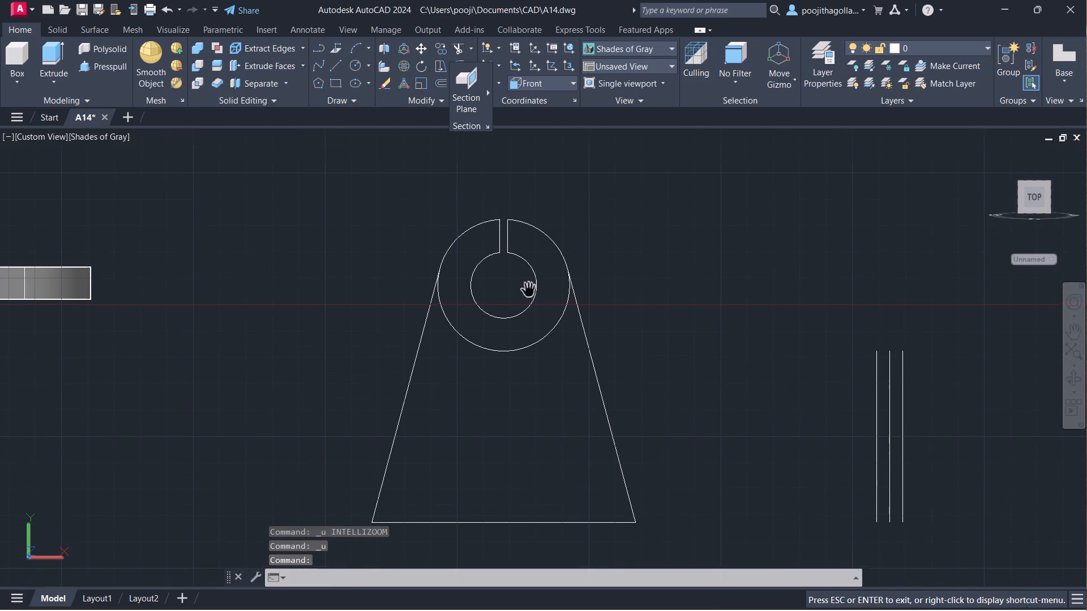
pyautogui.hotkey('ctrl', 'z')
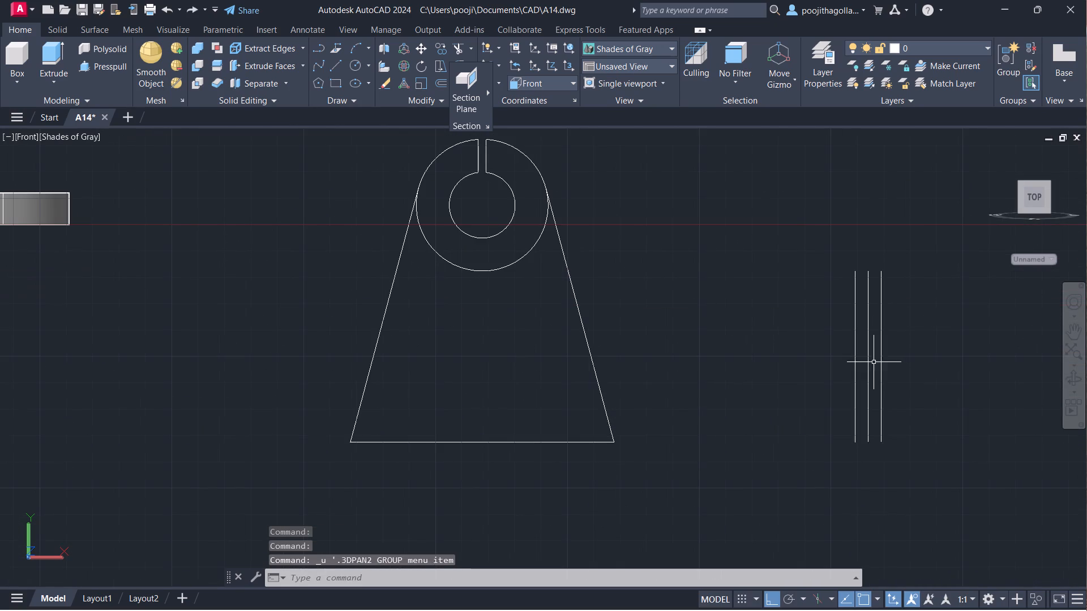
pyautogui.hotkey('ctrl', 'z')
pyautogui.keyDown('ctrl'); pyautogui.moveTo(662, 299); pyautogui.dragTo(696, 362, button='middle'); pyautogui.keyUp('ctrl')
pyautogui.moveTo(529, 268); pyautogui.dragTo(550, 299, button='middle')
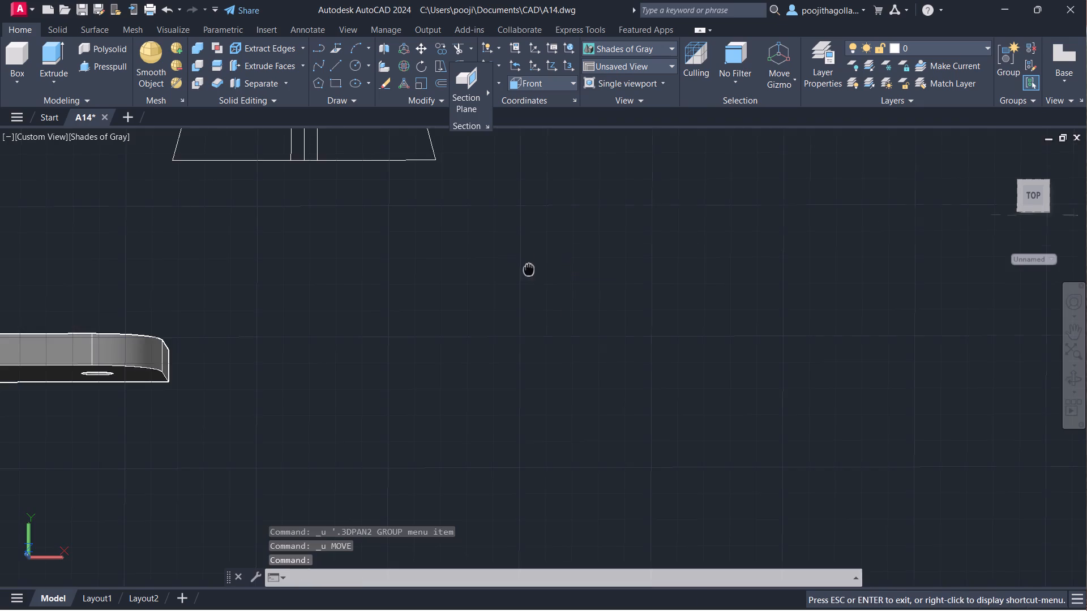
pyautogui.moveTo(550, 299); pyautogui.dragTo(722, 487, button='middle')
pyautogui.moveTo(645, 388); pyautogui.dragTo(705, 472, button='middle')
pyautogui.hotkey('ctrl', 'z')
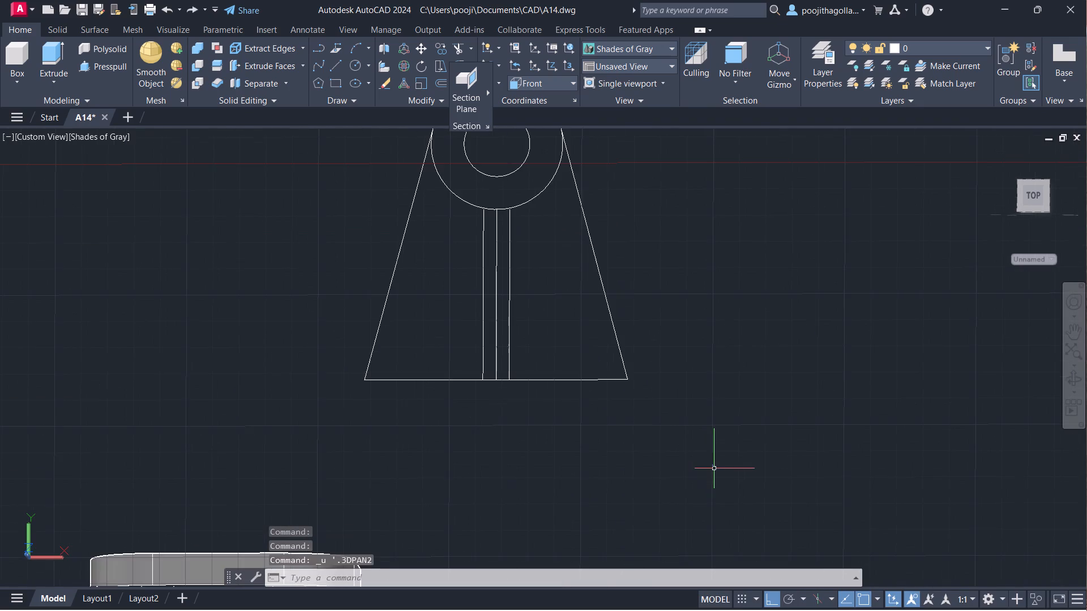
pyautogui.hotkey('ctrl', 'z')
pyautogui.hotkey('ctrl', 'z')
pyautogui.hotkey('ctrl', 'z')
pyautogui.hotkey('ctrl', 'z')
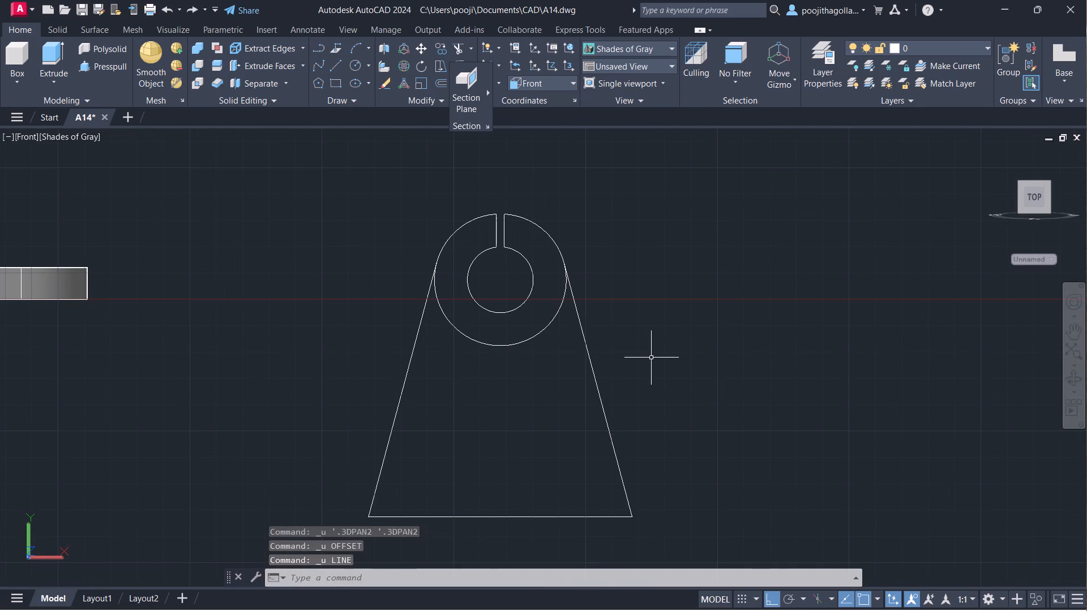
# Undo the bracket's top slot, including its trims, grip edit, offset and construction line, back to two full circles.
pyautogui.hotkey('ctrl', 'z')
pyautogui.hotkey('ctrl', 'z')
pyautogui.hotkey('ctrl', 'z')
pyautogui.hotkey('ctrl', 'z')
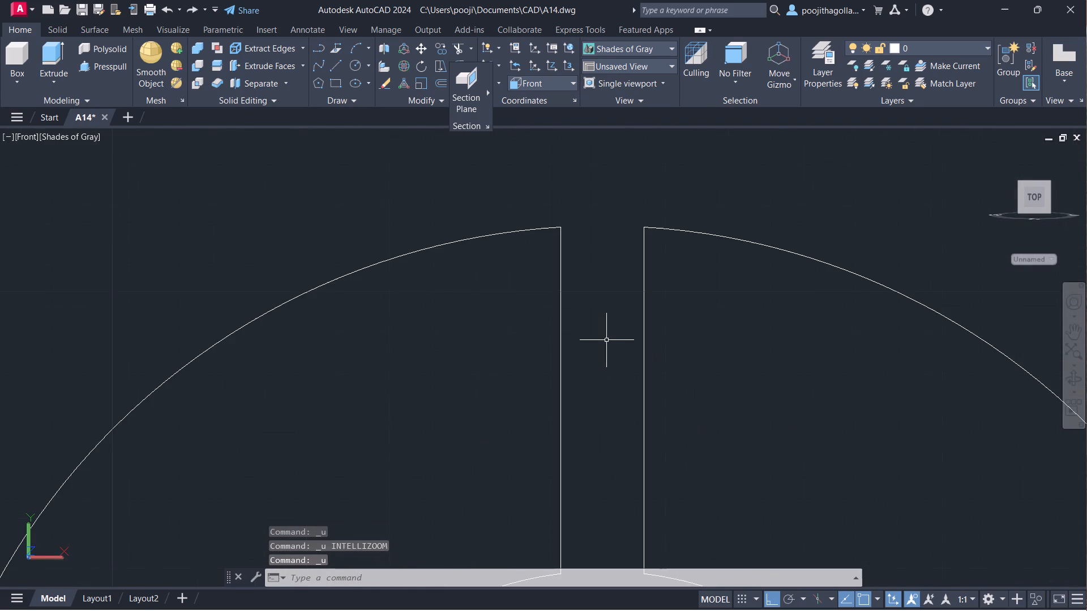
pyautogui.hotkey('ctrl', 'z')
pyautogui.hotkey('ctrl', 'z')
pyautogui.hotkey('ctrl', 'z')
pyautogui.hotkey('ctrl', 'z')
pyautogui.hotkey('ctrl', 'z')
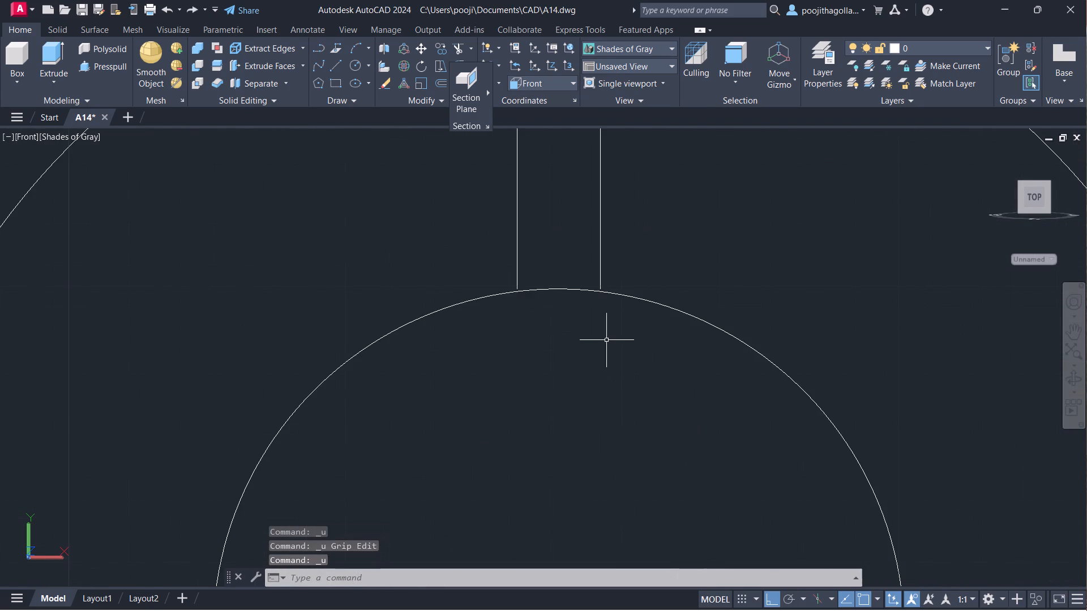
pyautogui.hotkey('ctrl', 'z')
pyautogui.hotkey('ctrl', 'z')
pyautogui.hotkey('ctrl', 'z')
pyautogui.hotkey('ctrl', 'z')
pyautogui.hotkey('ctrl', 'z')
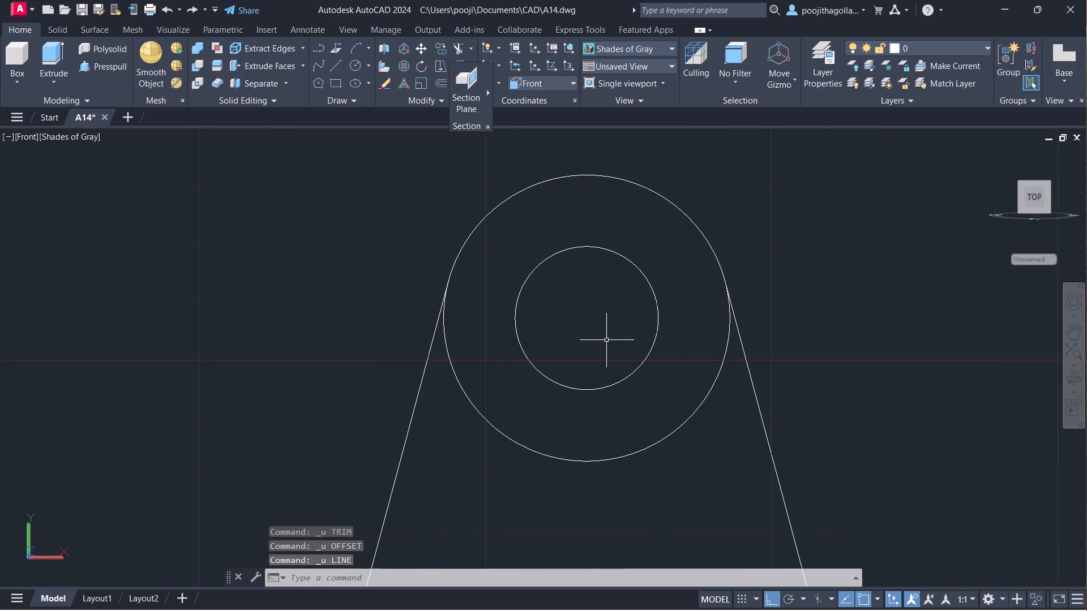
# Draw a vertical centre line about 66 long from the outer circle's bottom quadrant to the bracket base line's midpoint.
pyautogui.moveTo(607, 341); pyautogui.dragTo(584, 264, button='middle')
pyautogui.scroll(-3, 590, 283)
pyautogui.moveTo(613, 352); pyautogui.dragTo(609, 328, button='middle')
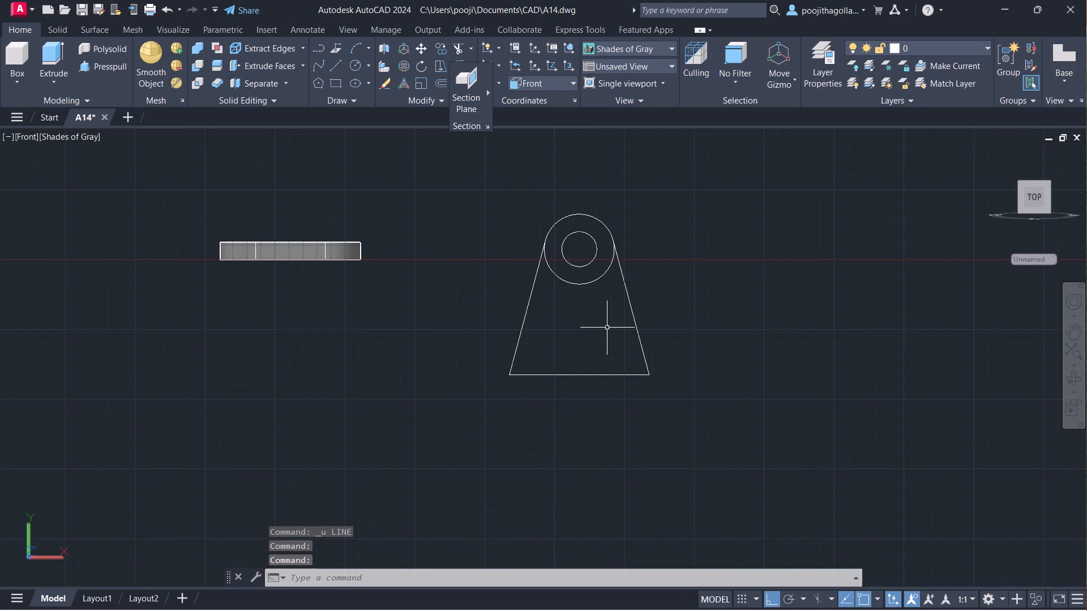
pyautogui.press('l')
pyautogui.press('Return')
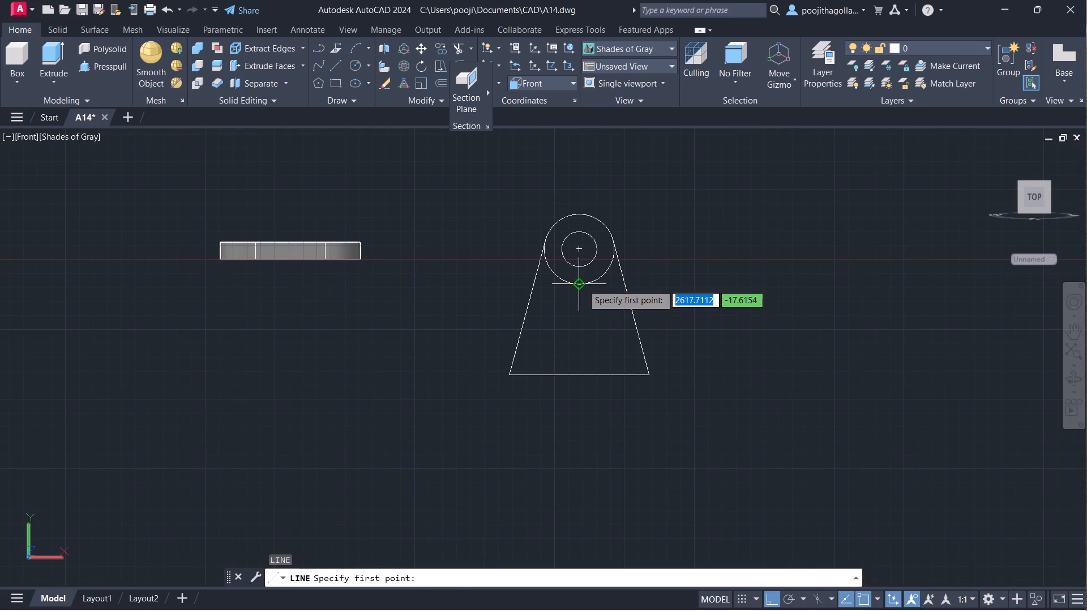
pyautogui.click(583, 284)
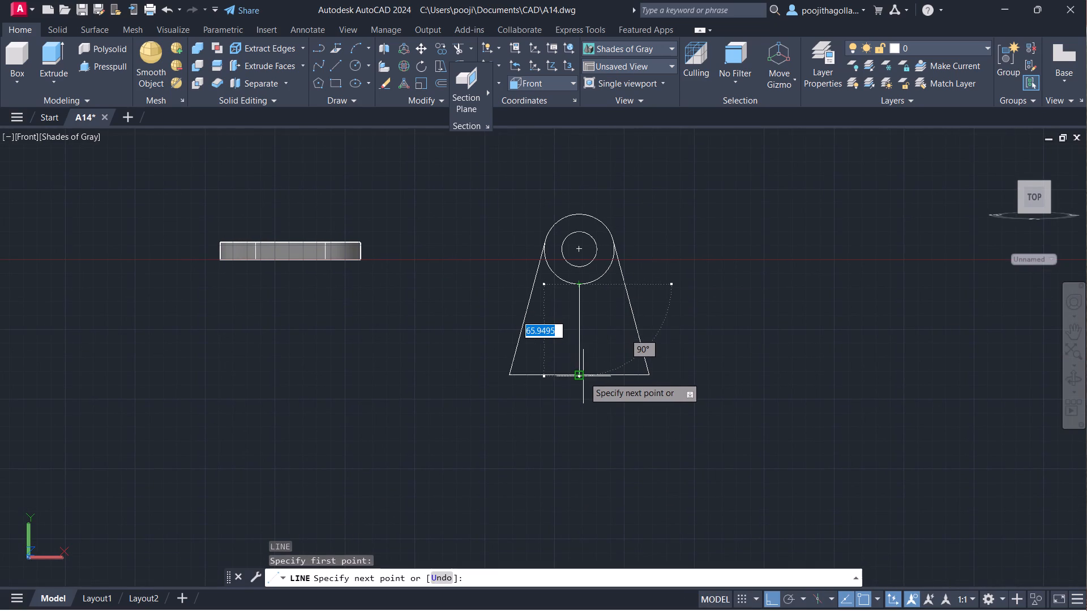
pyautogui.click(581, 378)
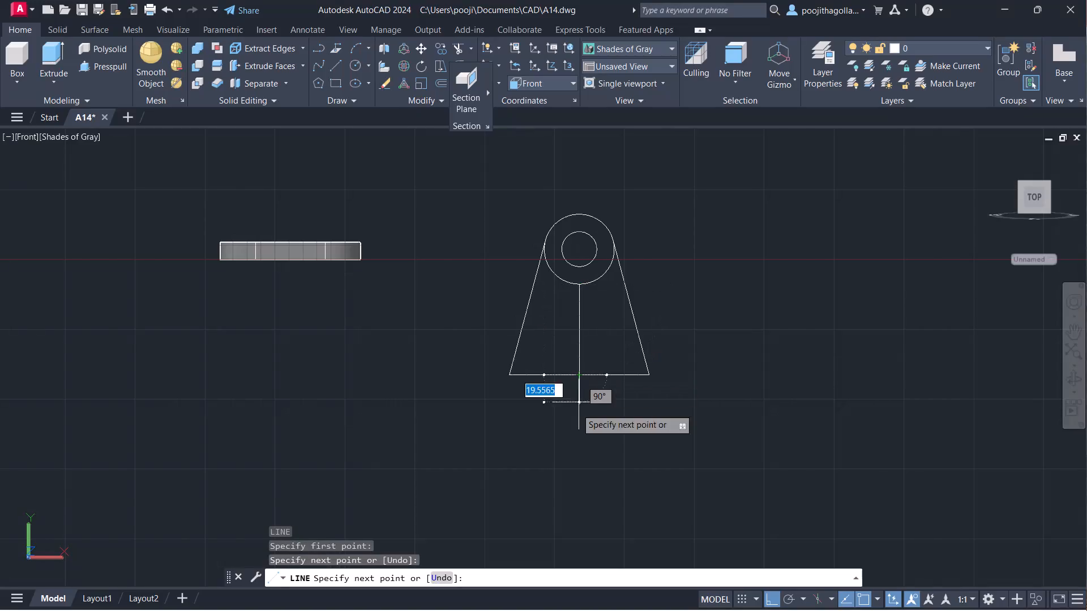
pyautogui.press('Escape')
# Offset the vertical centre line by 5 to both sides to outline the rib.
pyautogui.press('o')
pyautogui.press('Return')
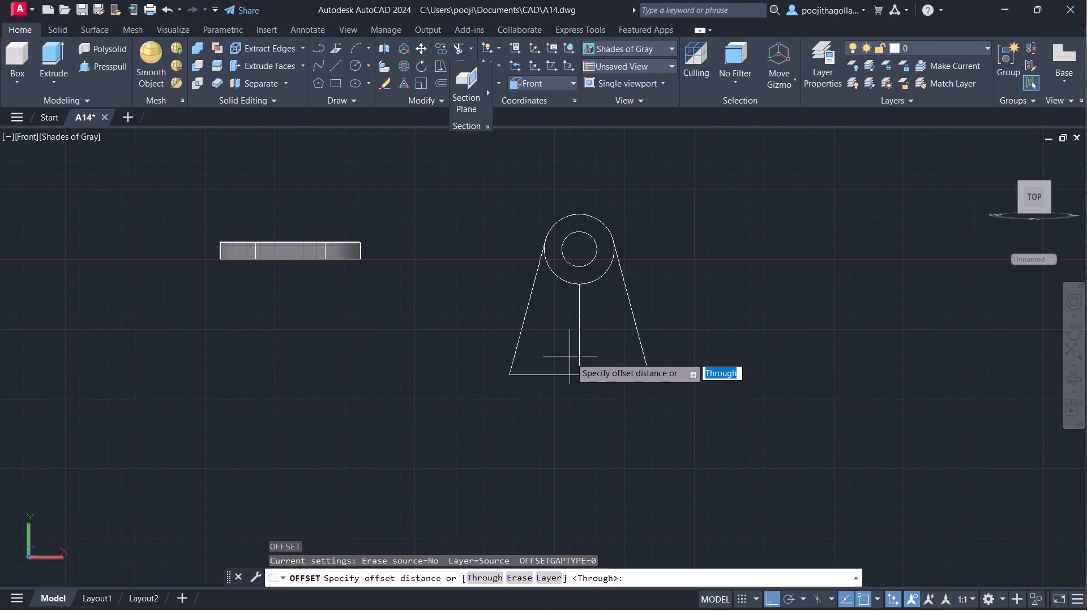
pyautogui.press('5')
pyautogui.press('Return')
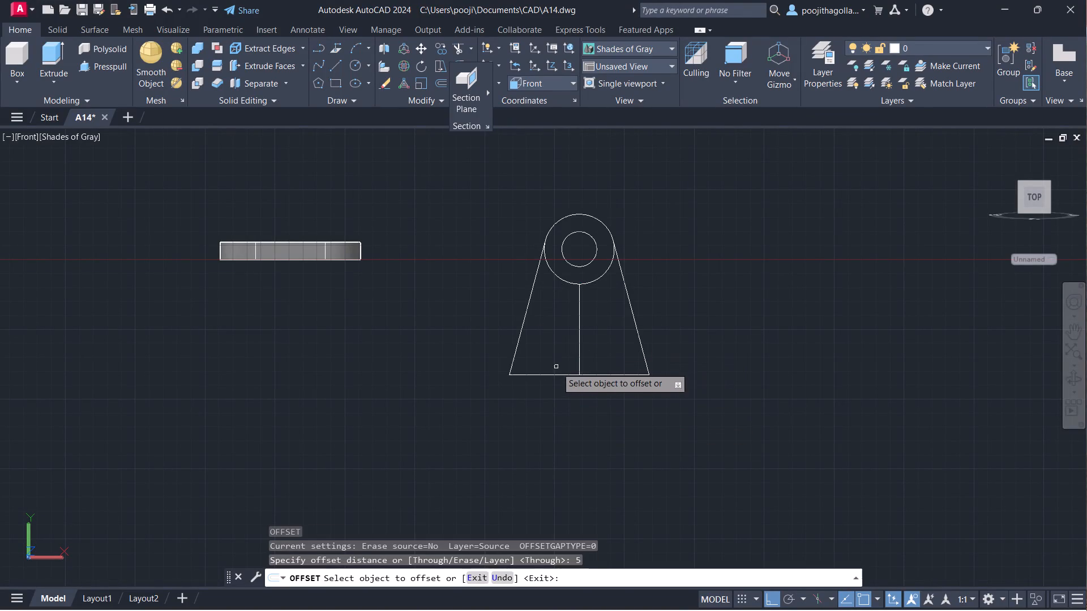
pyautogui.click(581, 331)
pyautogui.click(561, 345)
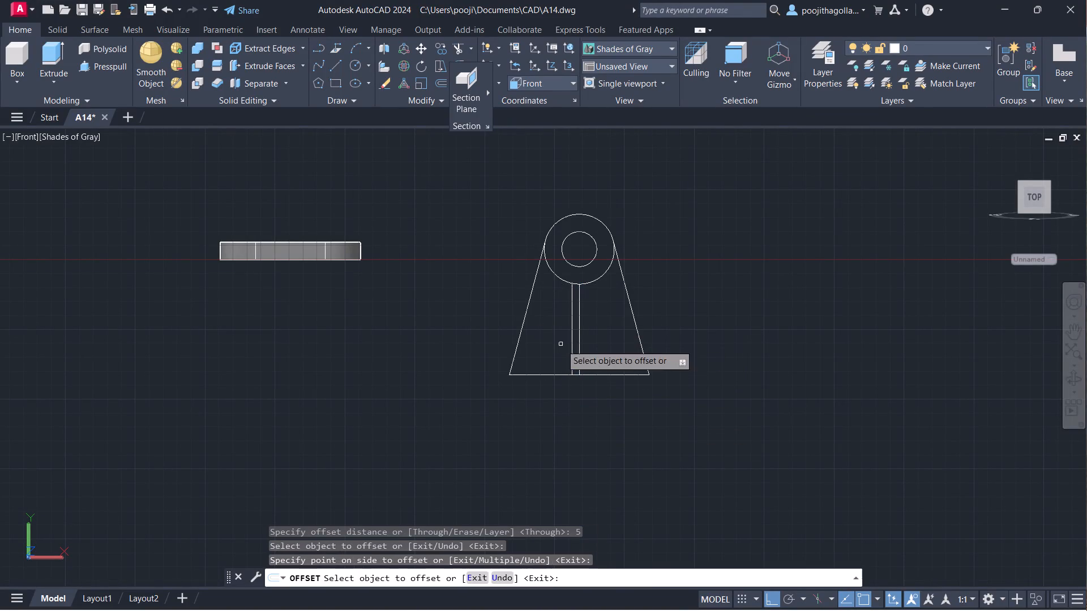
pyautogui.click(579, 351)
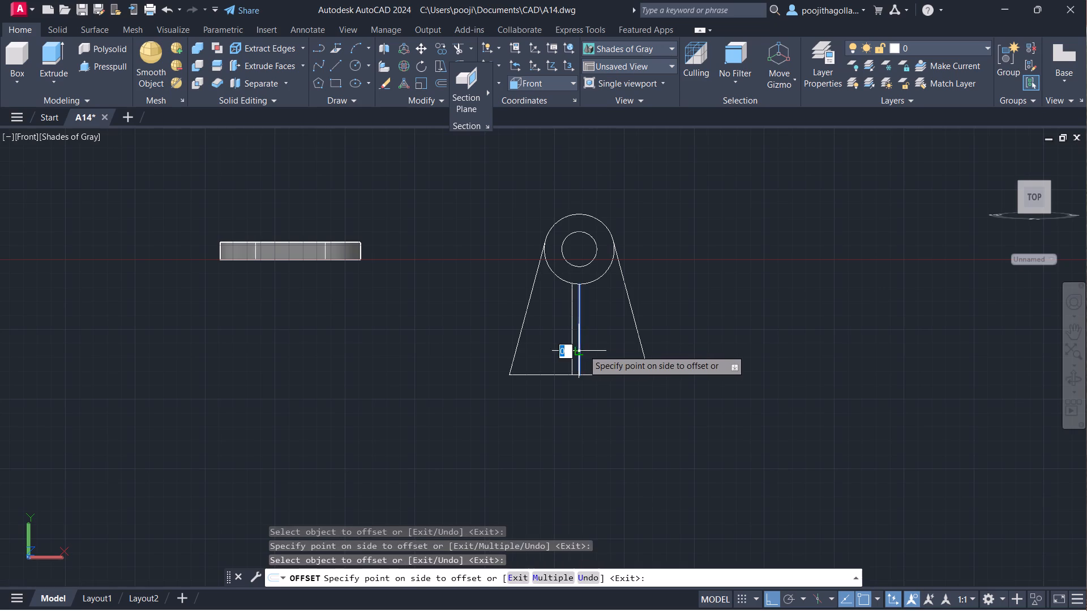
pyautogui.click(617, 360)
pyautogui.press('Escape')
# Move the three vertical rib lines sideways out of the bracket profile to the empty area on its right.
pyautogui.click(601, 333)
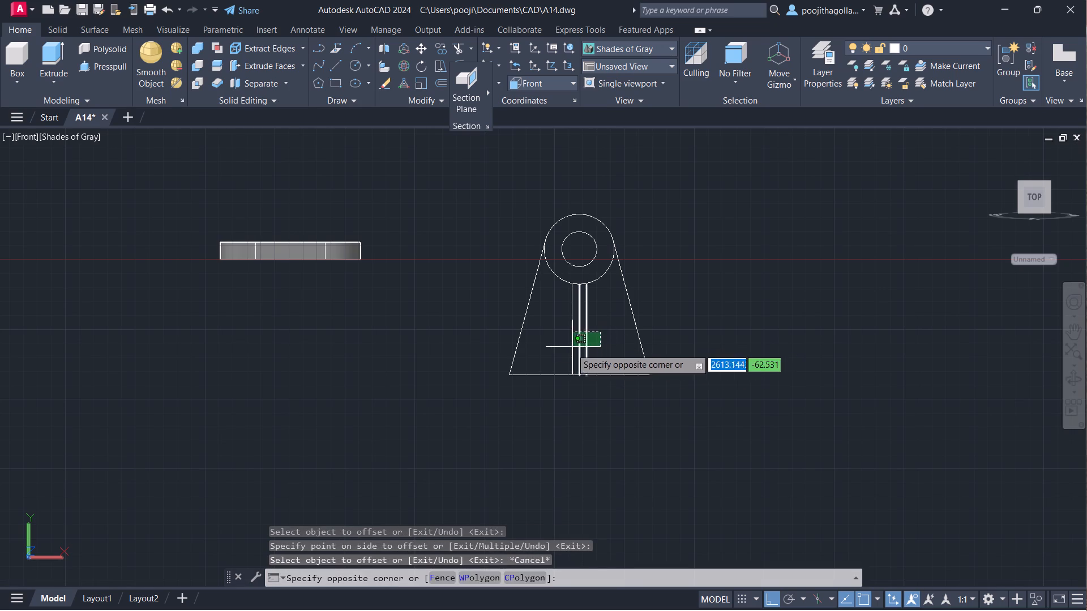
pyautogui.click(564, 352)
pyautogui.press('m')
pyautogui.press('Return')
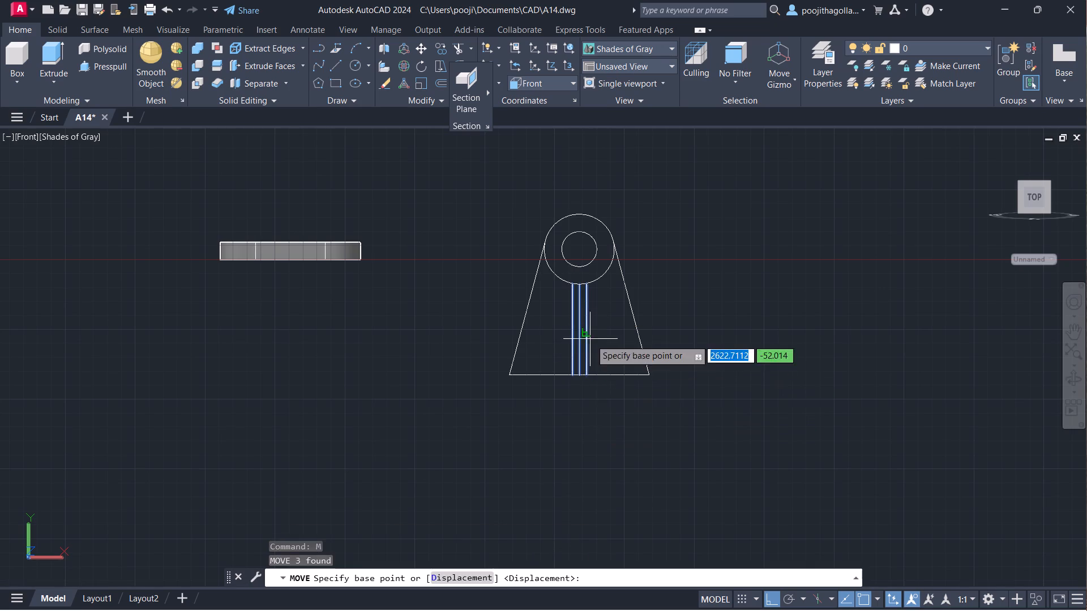
pyautogui.click(574, 345)
pyautogui.click(891, 354)
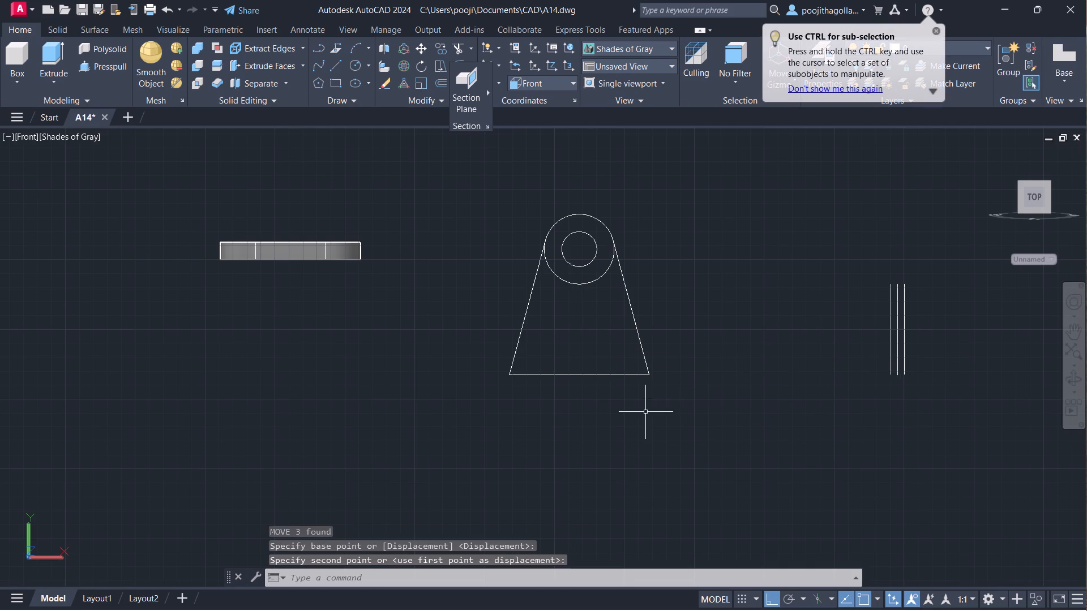
# Join the bracket's outline segments into a single polyline, with the whole front-view profile selected.
pyautogui.click(688, 208)
pyautogui.click(458, 442)
pyautogui.press('j')
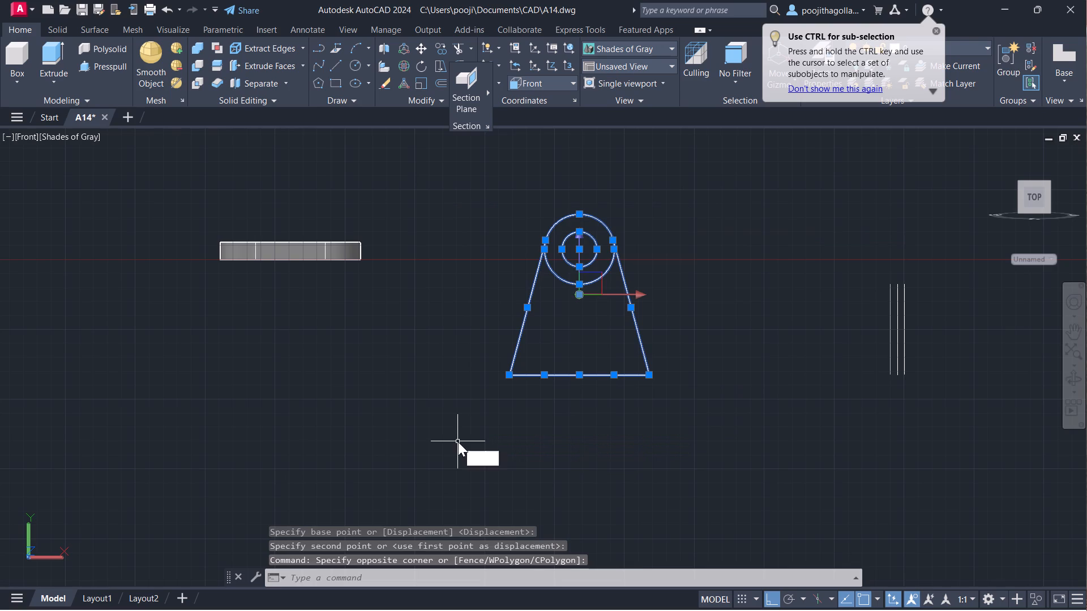
pyautogui.press('Return')
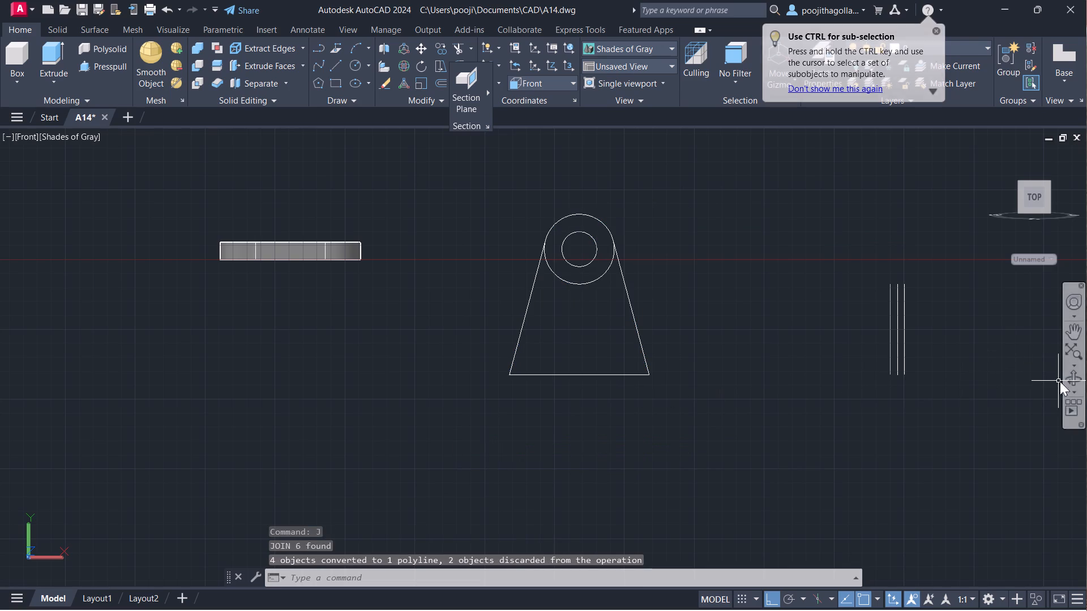
# Orbit from the flat front view to an angled 3D view of the bracket profile.
pyautogui.click(1065, 381)
pyautogui.moveTo(520, 430); pyautogui.dragTo(543, 425)
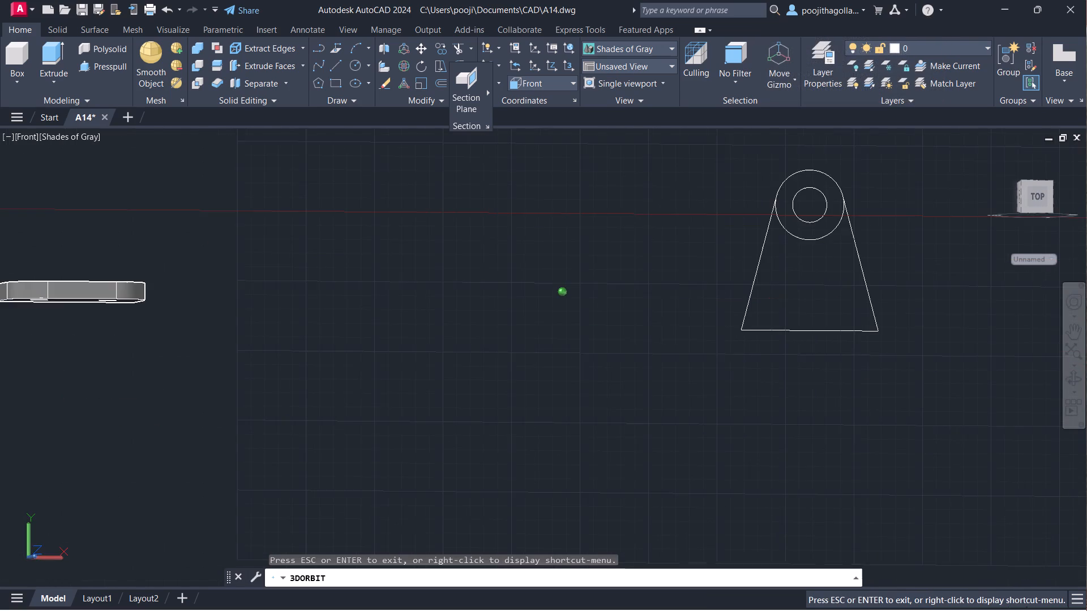
pyautogui.moveTo(543, 425); pyautogui.dragTo(519, 436)
pyautogui.moveTo(559, 427); pyautogui.dragTo(579, 454, button='middle')
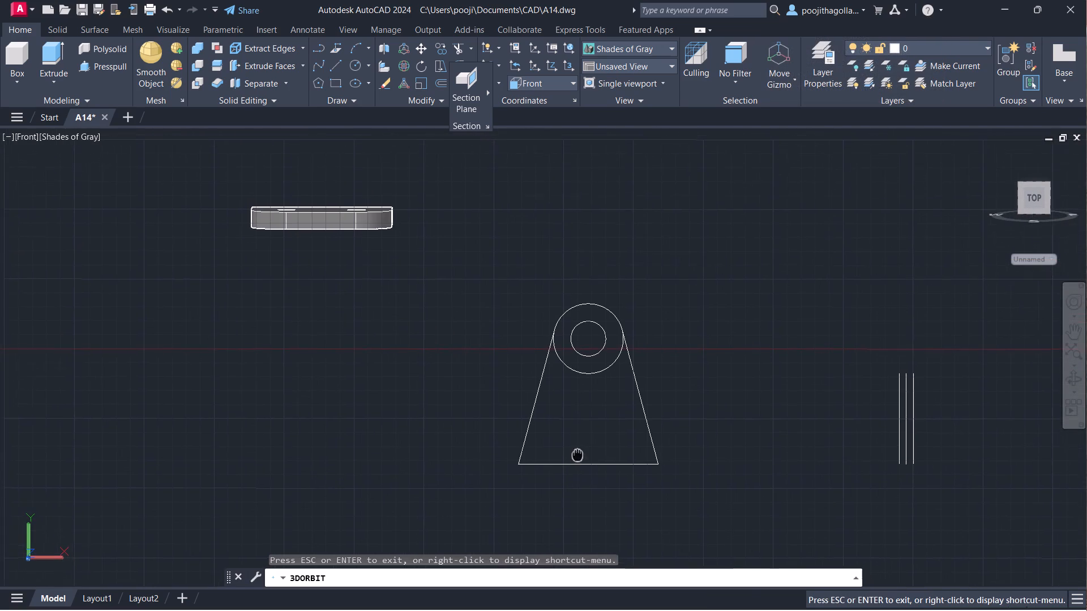
pyautogui.moveTo(579, 454); pyautogui.dragTo(515, 359, button='middle')
pyautogui.moveTo(519, 362); pyautogui.dragTo(540, 371)
pyautogui.moveTo(623, 371); pyautogui.dragTo(366, 289, button='middle')
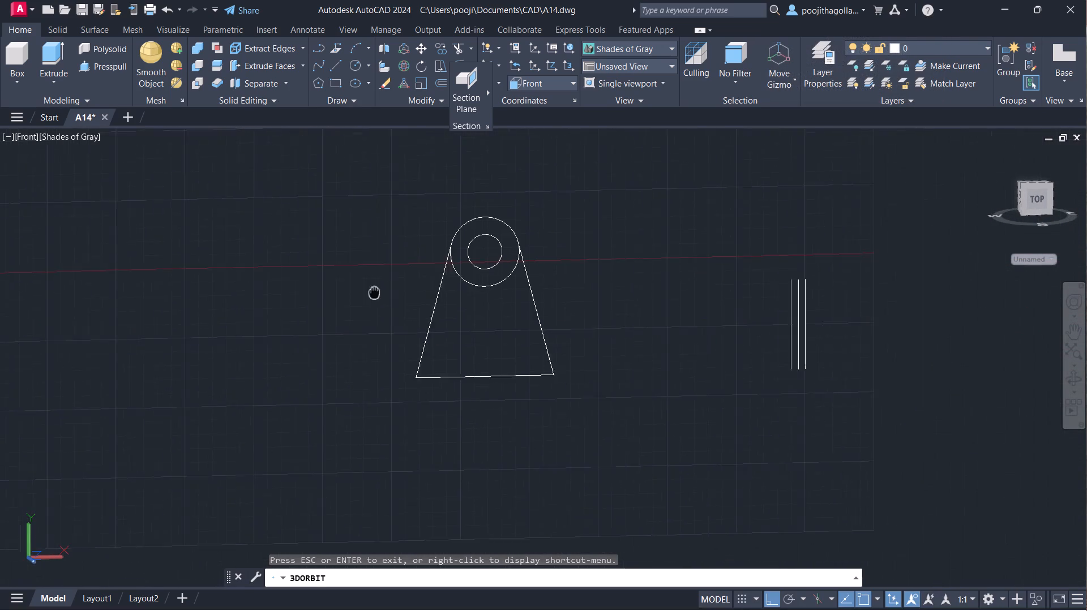
pyautogui.moveTo(366, 289); pyautogui.dragTo(363, 289, button='middle')
pyautogui.moveTo(426, 346); pyautogui.dragTo(463, 369)
pyautogui.moveTo(628, 414); pyautogui.dragTo(294, 256, button='middle')
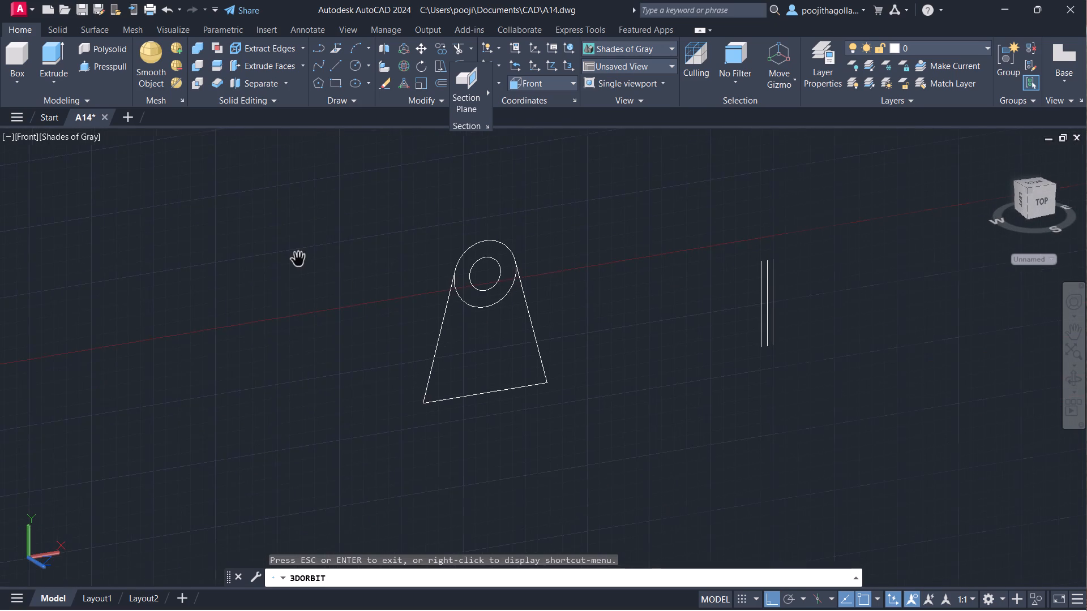
pyautogui.moveTo(467, 377); pyautogui.dragTo(517, 400)
pyautogui.press('Escape')
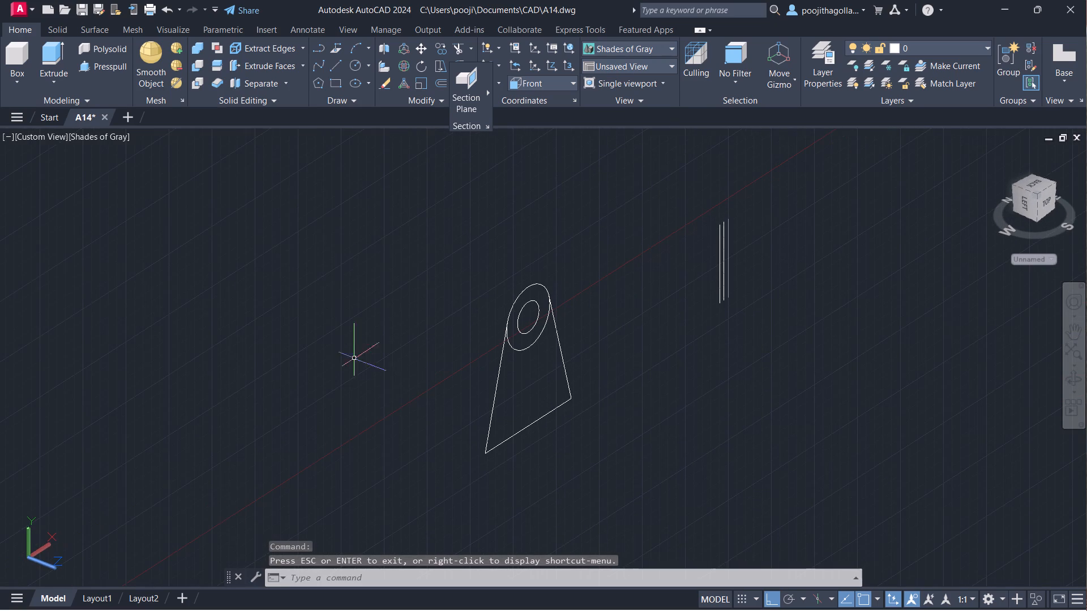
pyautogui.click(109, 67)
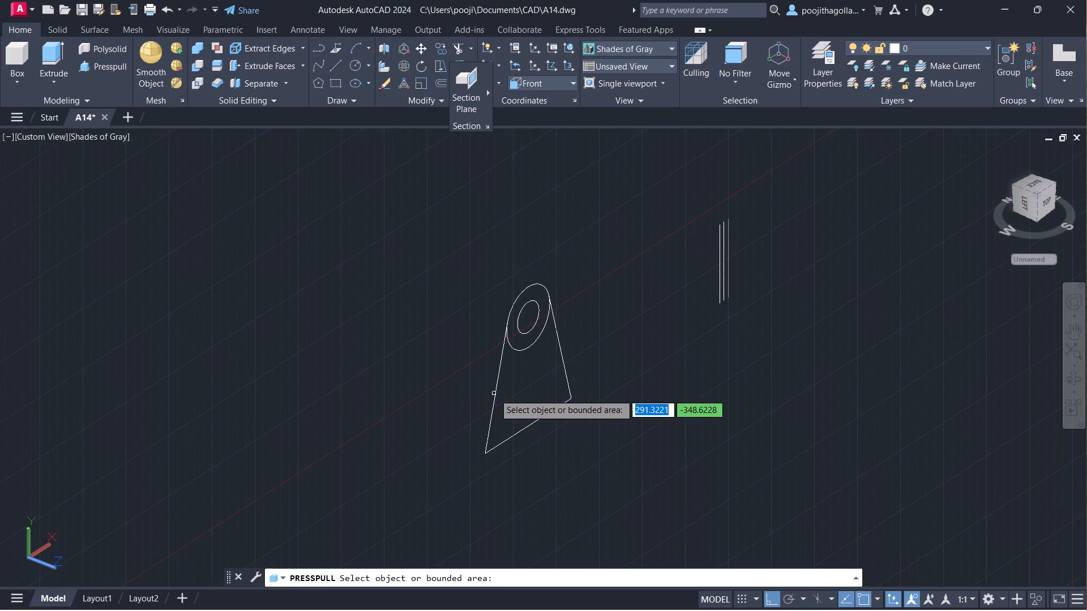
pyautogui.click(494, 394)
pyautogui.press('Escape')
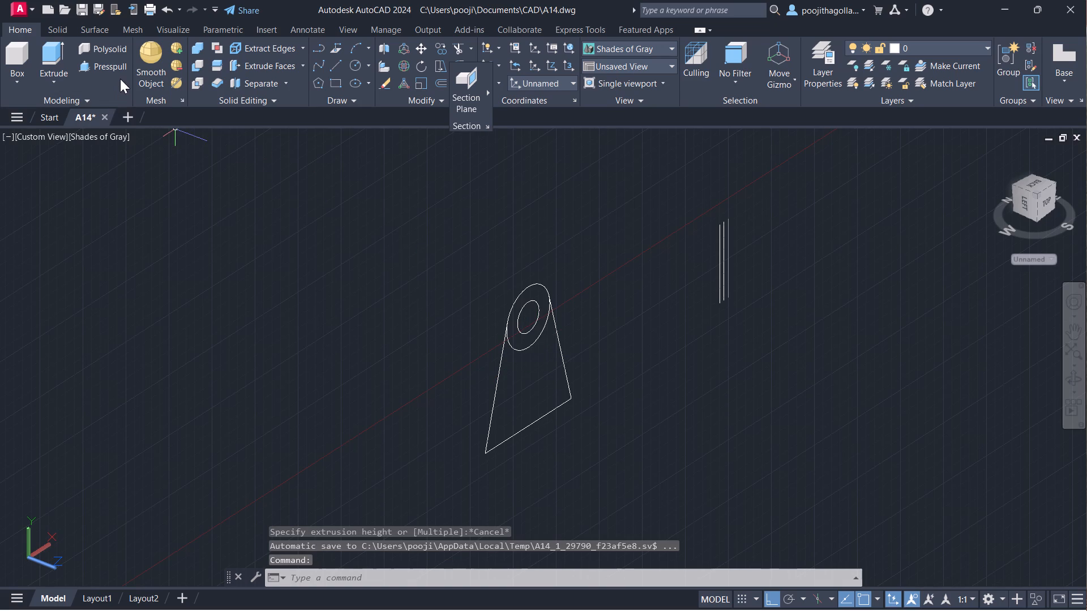
# Press-pull the ring between the bracket's two circles by 44 to form the hollow cylindrical boss.
pyautogui.click(122, 64)
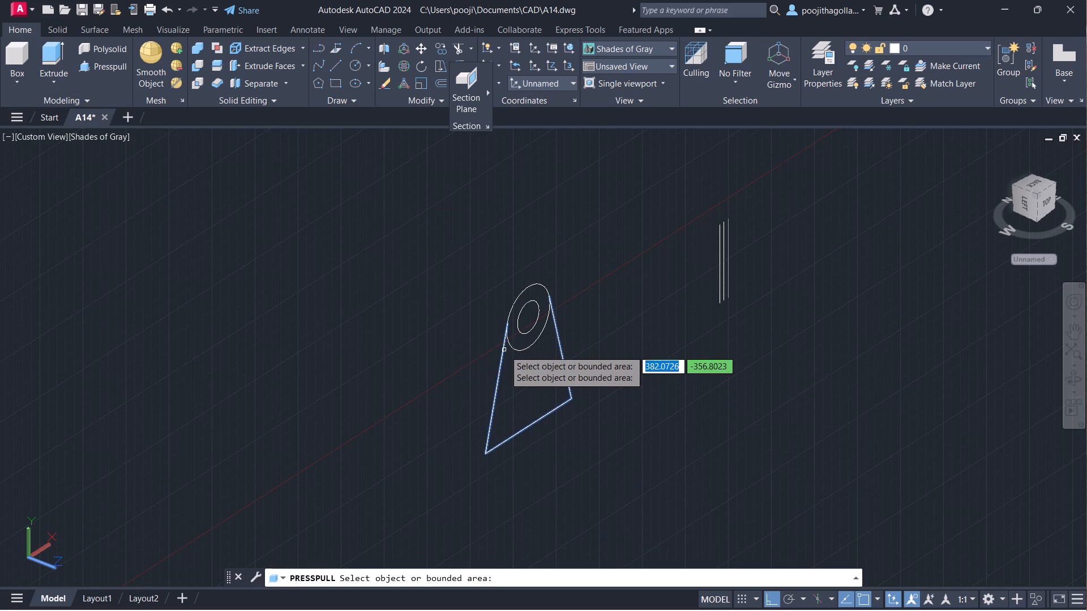
pyautogui.moveTo(510, 337); pyautogui.dragTo(505, 341)
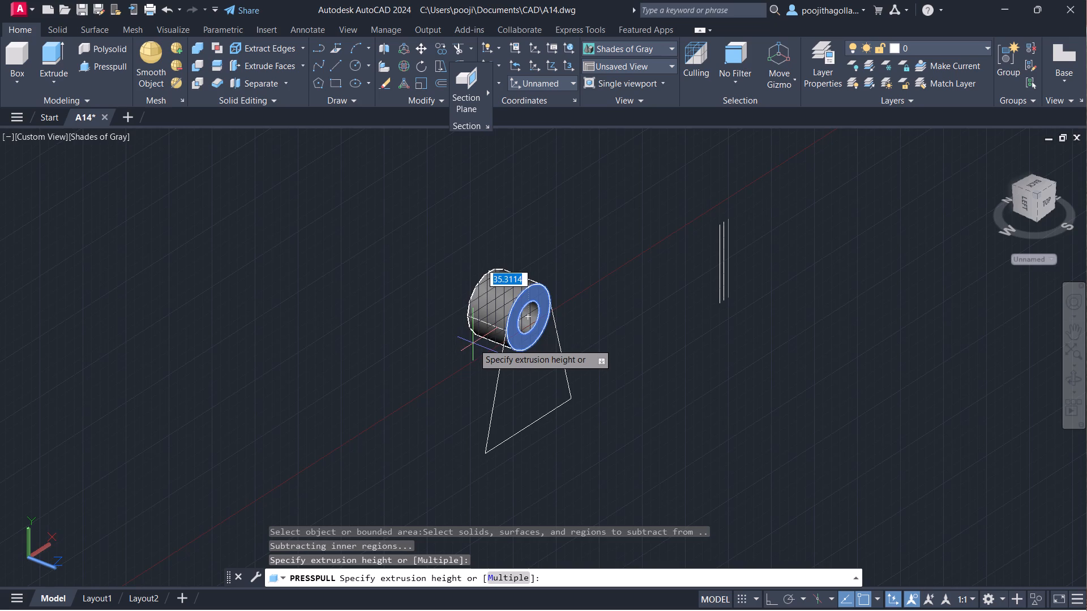
pyautogui.write('44')
pyautogui.press('Return')
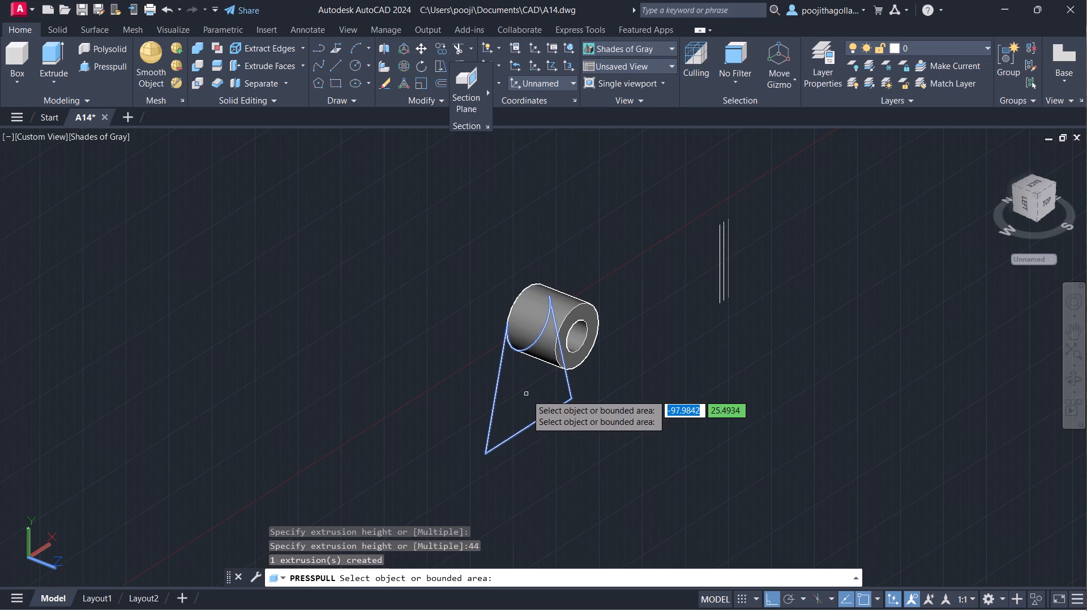
# Press-pull the tapered area below the boss by 10 to form the bracket's upright web.
pyautogui.click(527, 394)
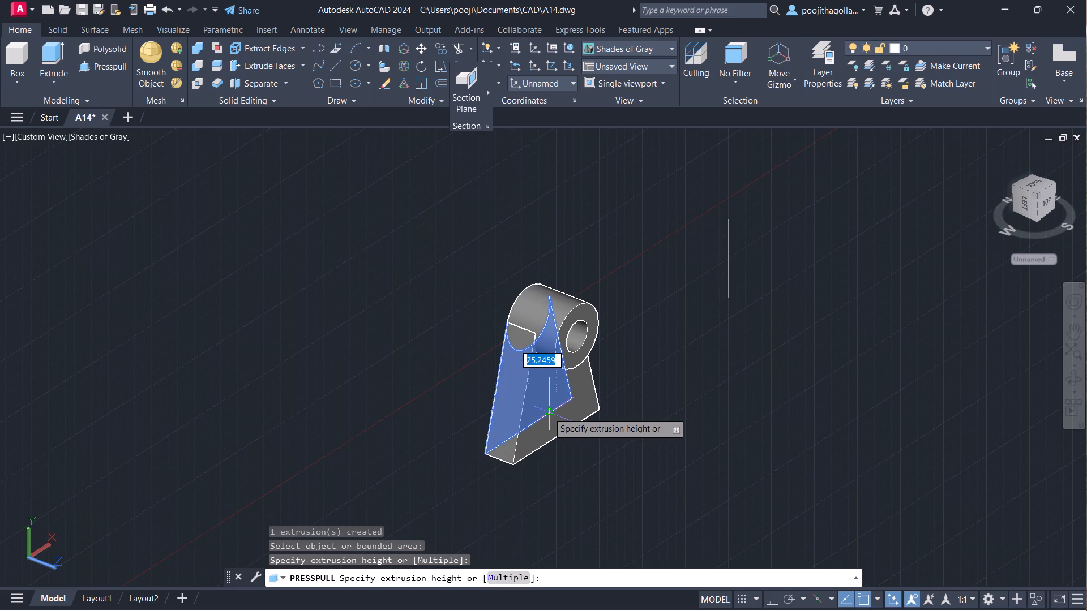
pyautogui.write('10')
pyautogui.press('Return')
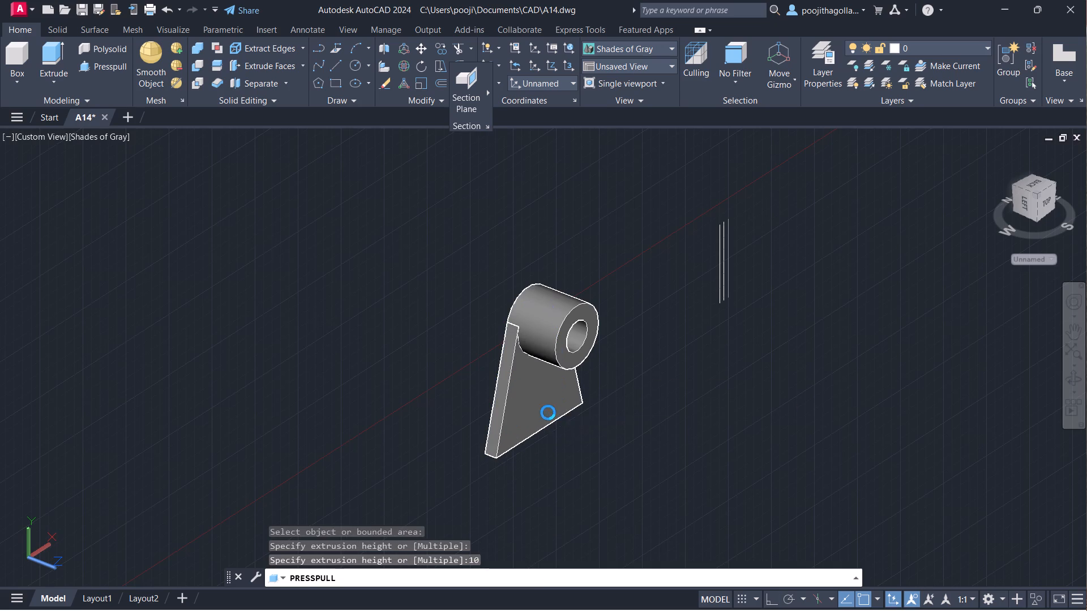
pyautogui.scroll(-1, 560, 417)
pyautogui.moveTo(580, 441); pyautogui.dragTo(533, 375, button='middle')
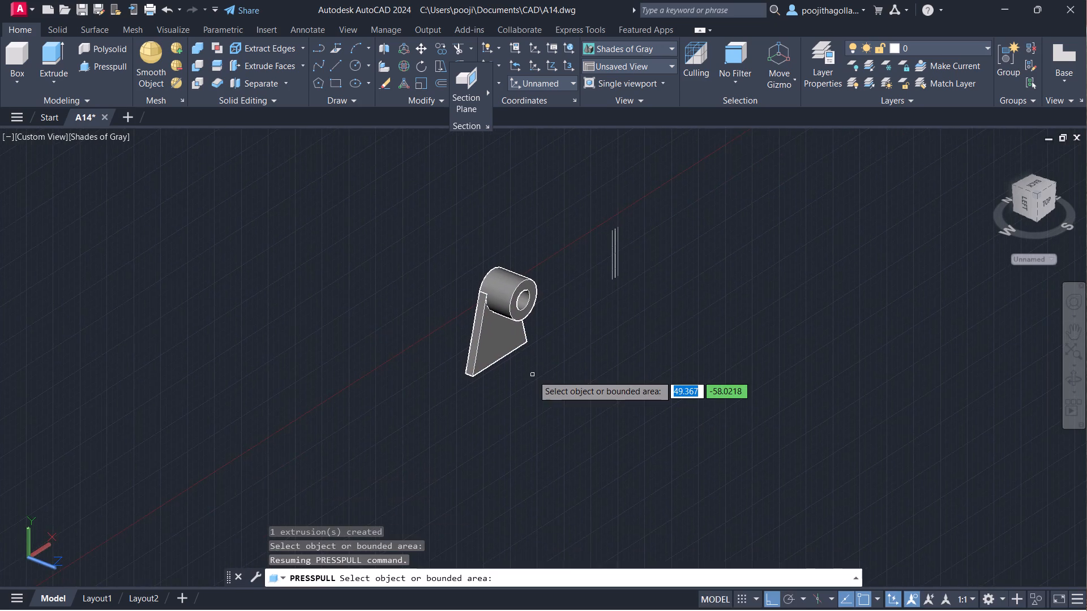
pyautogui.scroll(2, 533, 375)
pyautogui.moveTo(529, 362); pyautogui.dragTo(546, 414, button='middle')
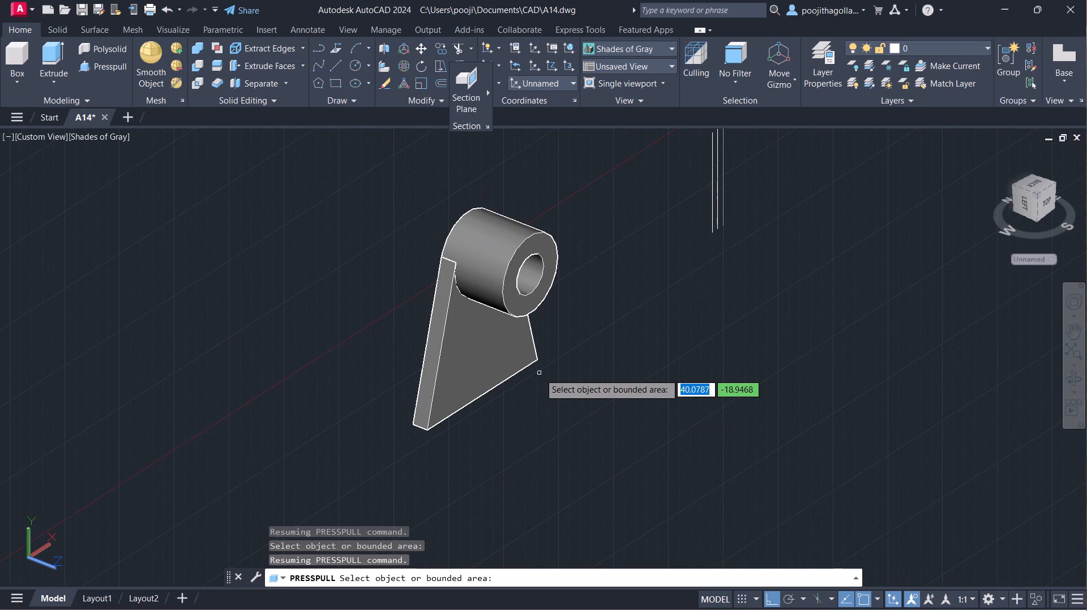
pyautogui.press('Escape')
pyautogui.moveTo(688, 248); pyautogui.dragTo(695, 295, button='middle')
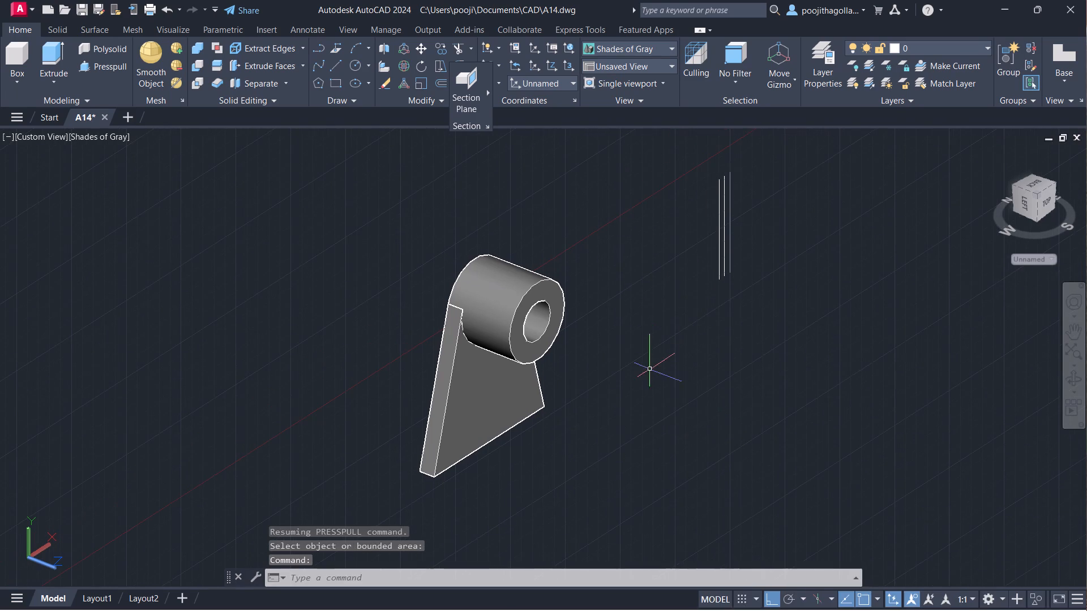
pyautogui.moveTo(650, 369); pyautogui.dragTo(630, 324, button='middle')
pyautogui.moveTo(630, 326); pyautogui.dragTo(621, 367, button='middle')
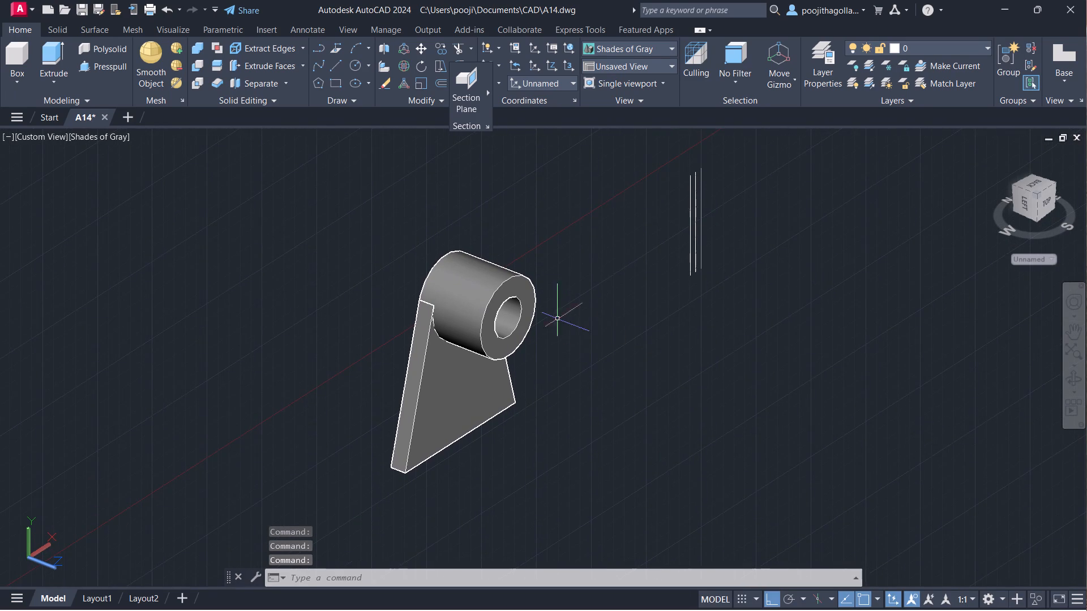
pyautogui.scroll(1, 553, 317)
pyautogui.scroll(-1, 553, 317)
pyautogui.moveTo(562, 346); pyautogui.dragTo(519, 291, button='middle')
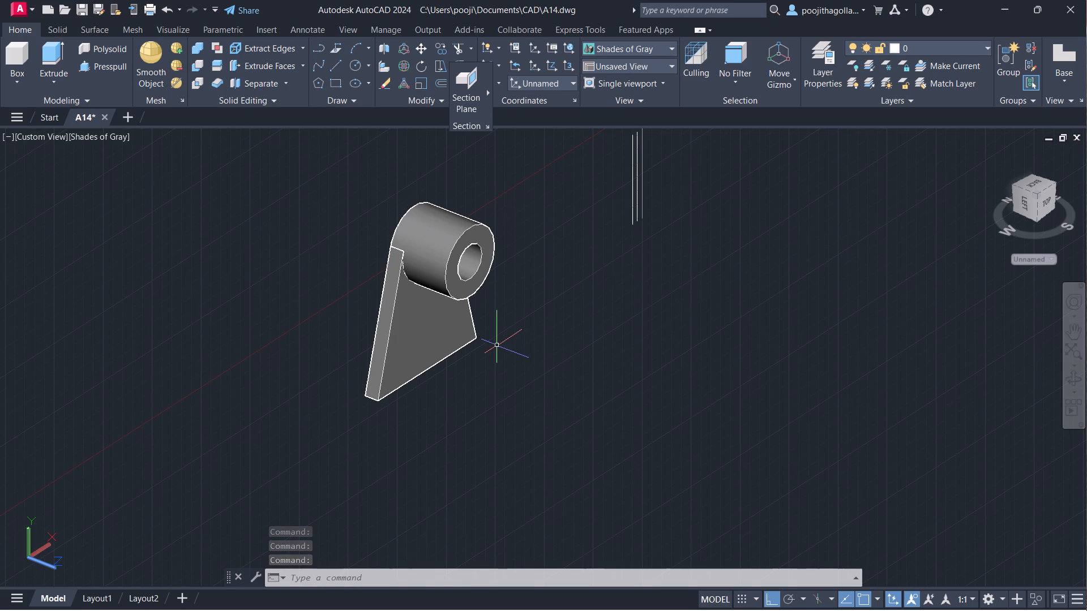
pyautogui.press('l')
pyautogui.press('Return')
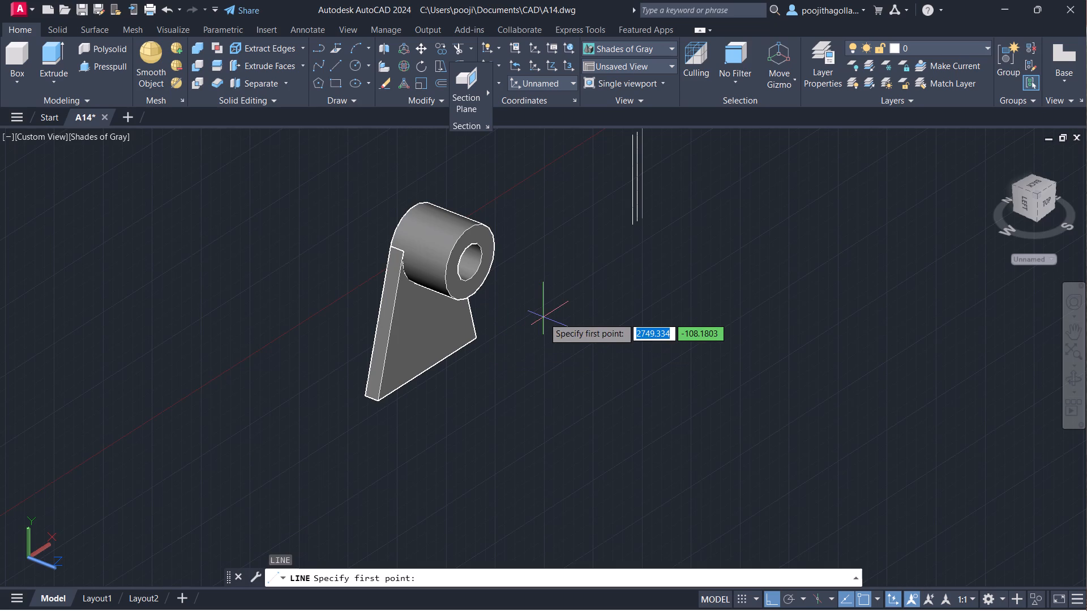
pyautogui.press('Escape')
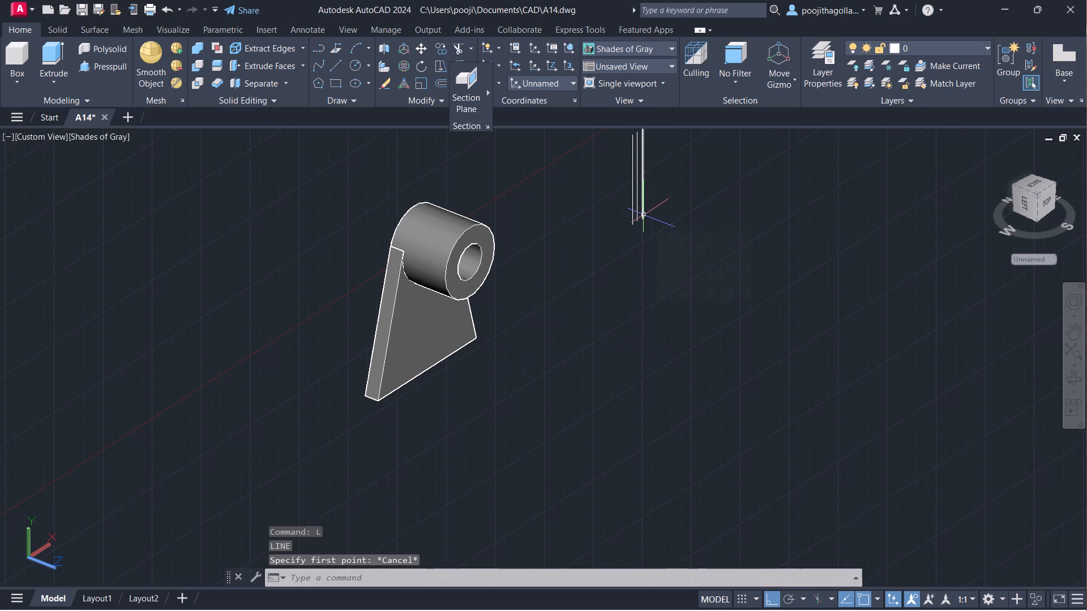
# Move the middle one of the separate vertical lines by its lower end to the midpoint of the web's bottom front edge.
pyautogui.scroll(3, 641, 215)
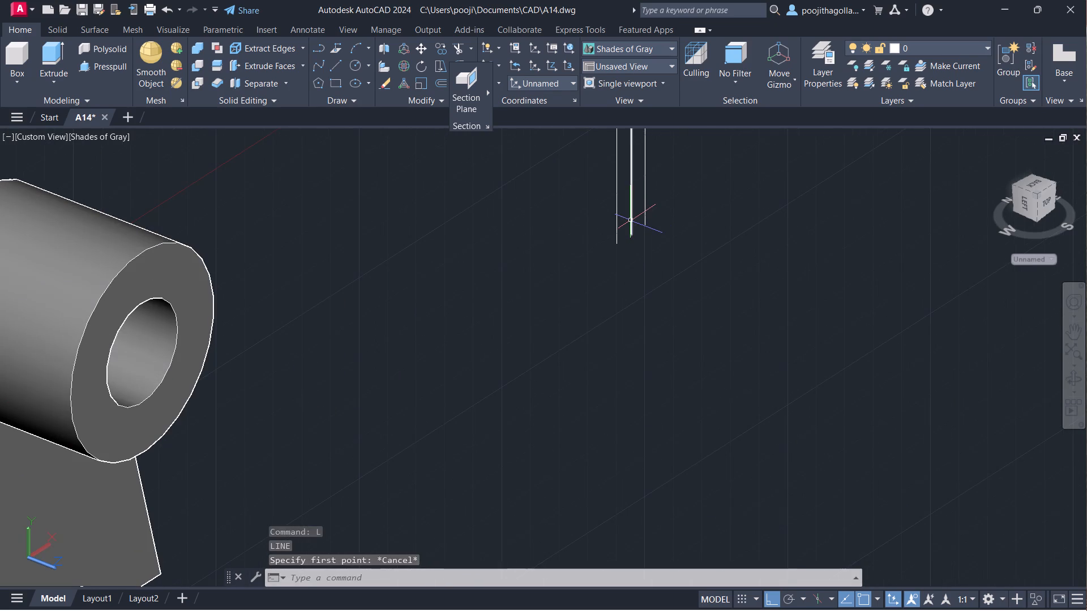
pyautogui.click(631, 221)
pyautogui.scroll(-3, 626, 226)
pyautogui.scroll(4, 632, 242)
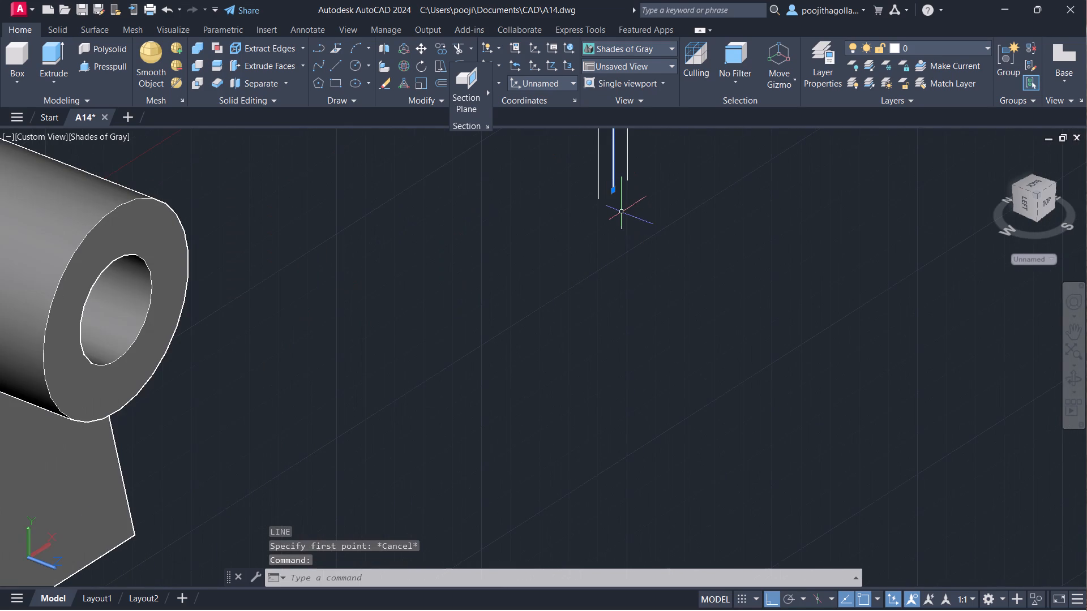
pyautogui.press('m')
pyautogui.press('Return')
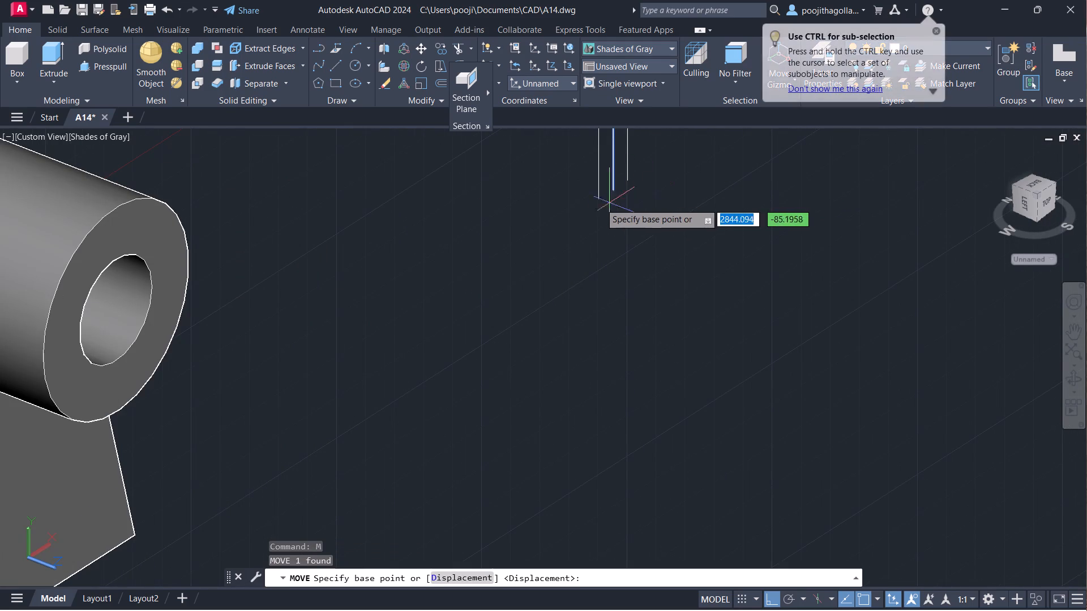
pyautogui.click(610, 191)
pyautogui.moveTo(449, 319); pyautogui.dragTo(549, 170, button='middle')
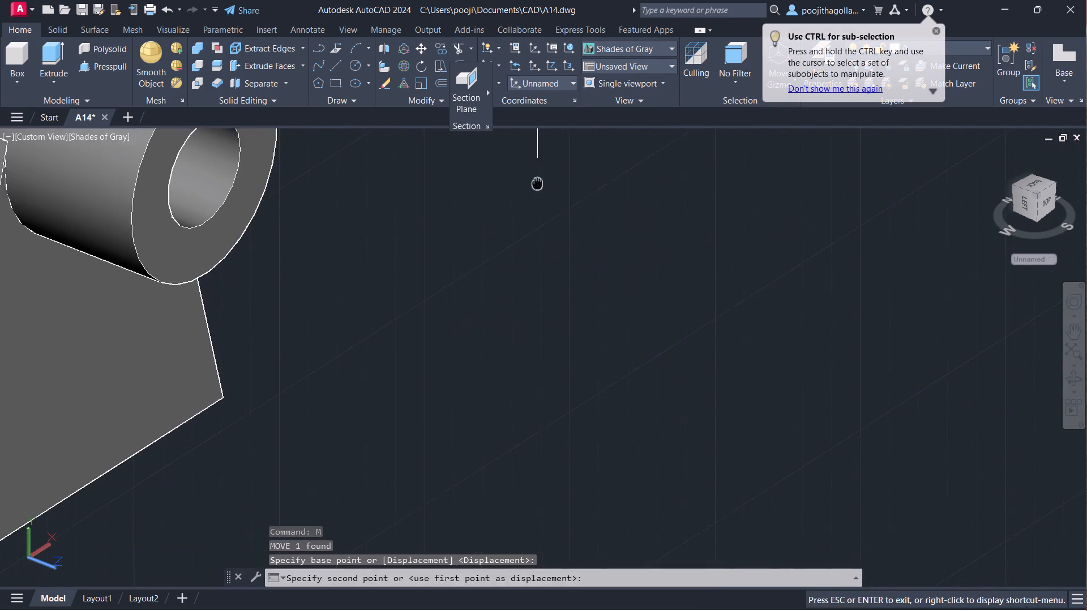
pyautogui.moveTo(549, 170); pyautogui.dragTo(551, 168, button='middle')
pyautogui.moveTo(166, 408); pyautogui.dragTo(287, 310, button='middle')
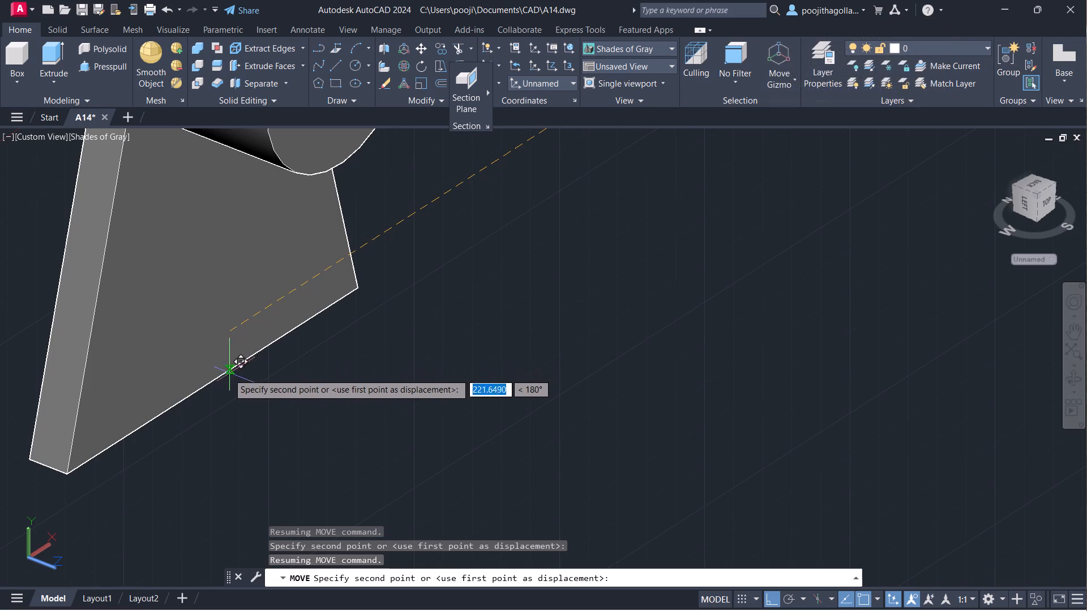
pyautogui.click(210, 385)
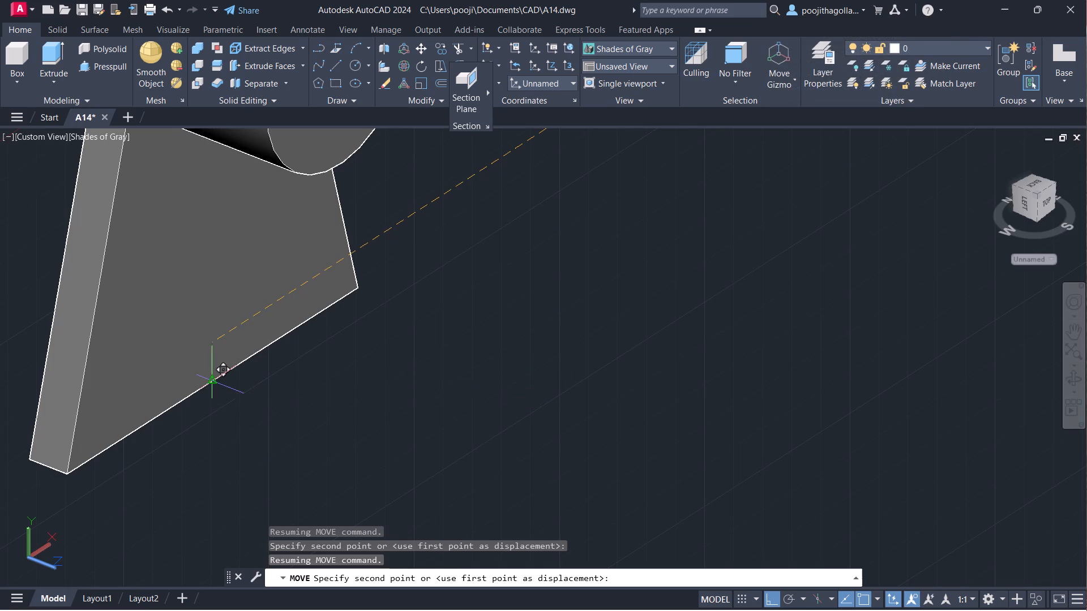
# Draw the rib outline: a 53-long line perpendicular to the web from its bottom-edge midpoint, continued by a sloped line up to the boss's underside.
pyautogui.scroll(-1, 258, 372)
pyautogui.moveTo(331, 374); pyautogui.dragTo(313, 335, button='middle')
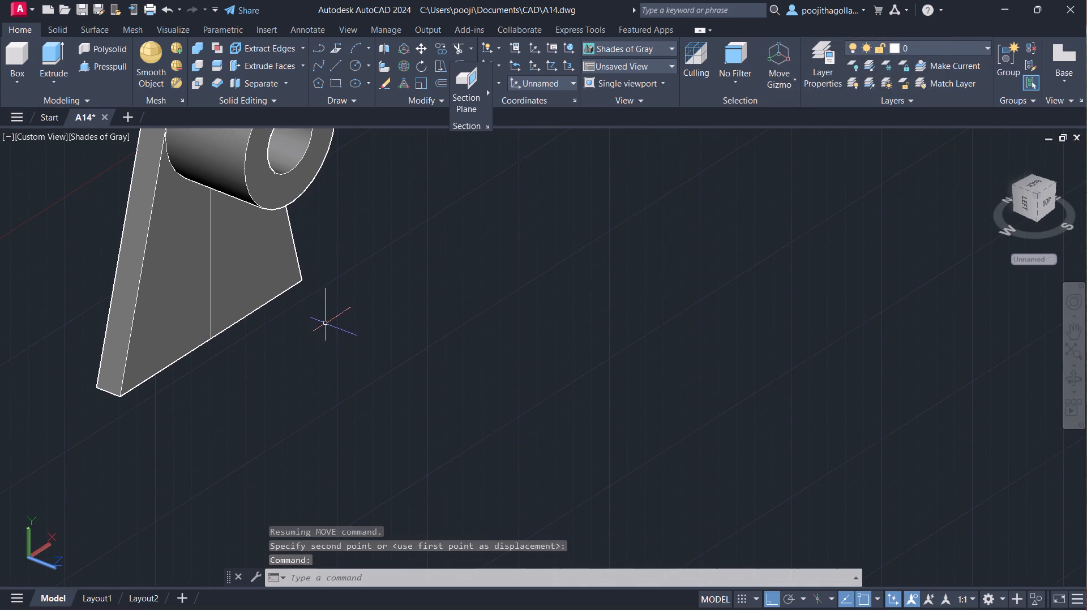
pyautogui.moveTo(326, 322); pyautogui.dragTo(322, 294, button='middle')
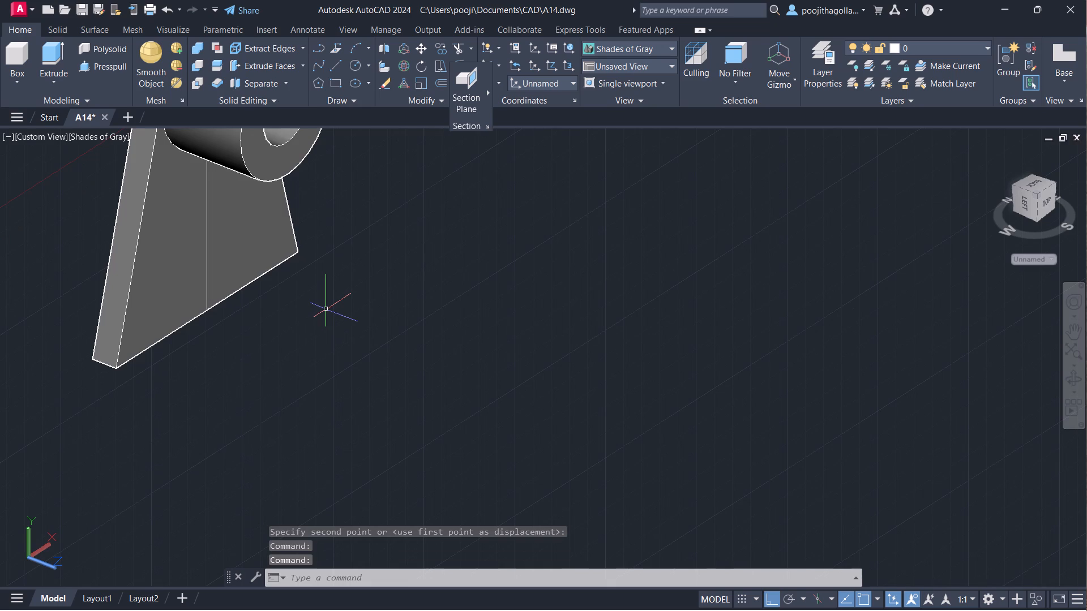
pyautogui.press('l')
pyautogui.press('Return')
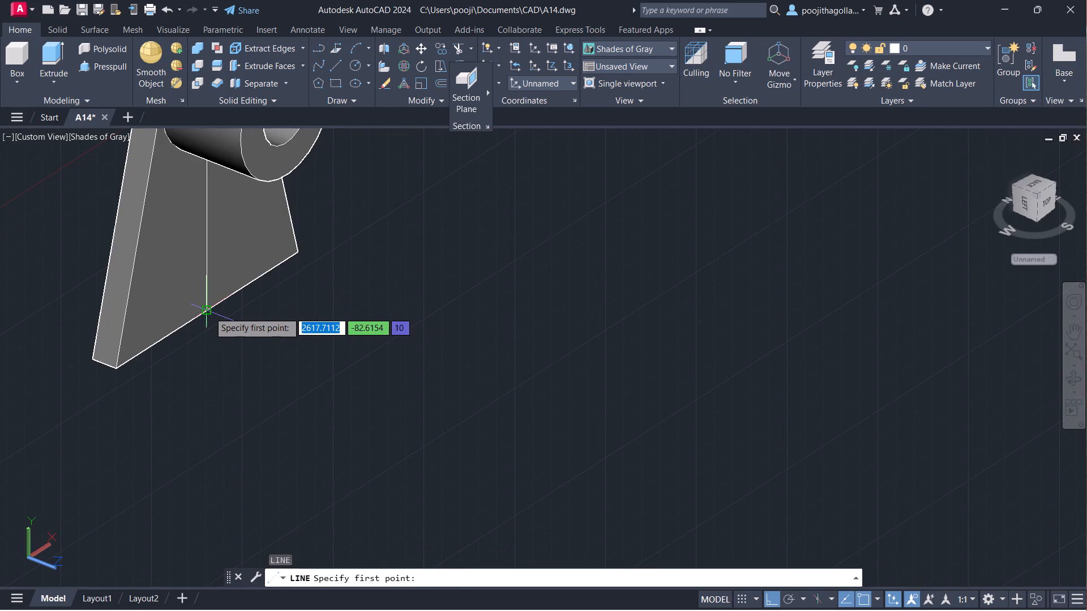
pyautogui.click(209, 312)
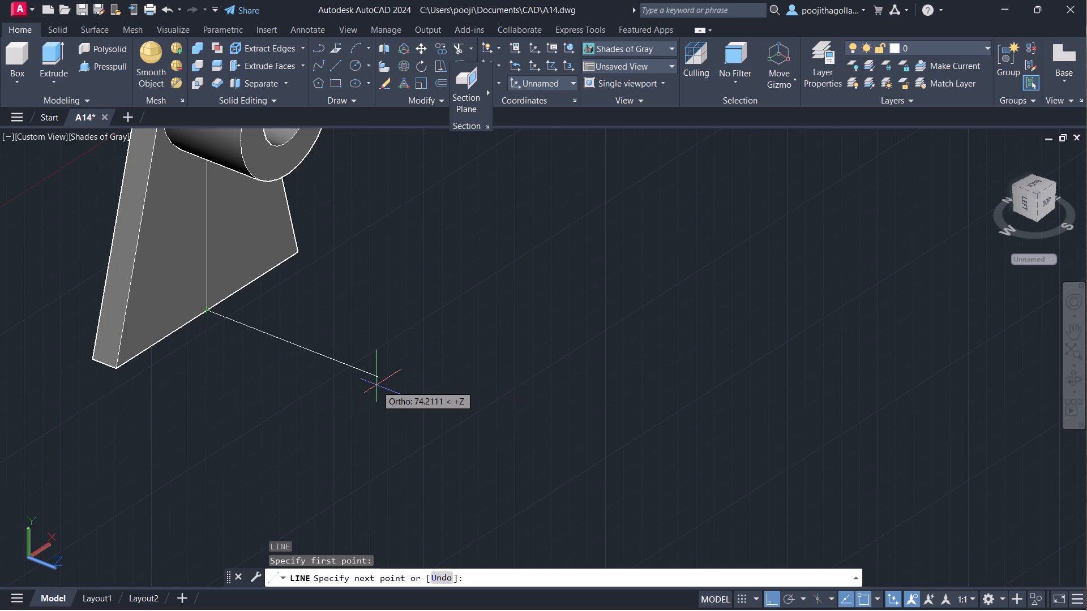
pyautogui.press('5')
pyautogui.press('3')
pyautogui.press('Return')
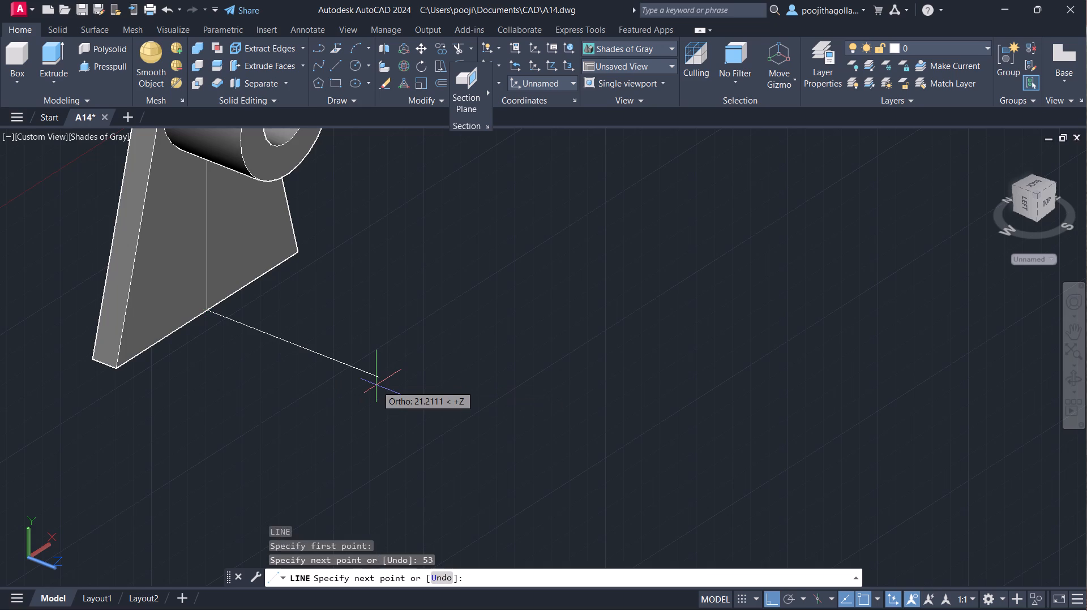
pyautogui.click(283, 179)
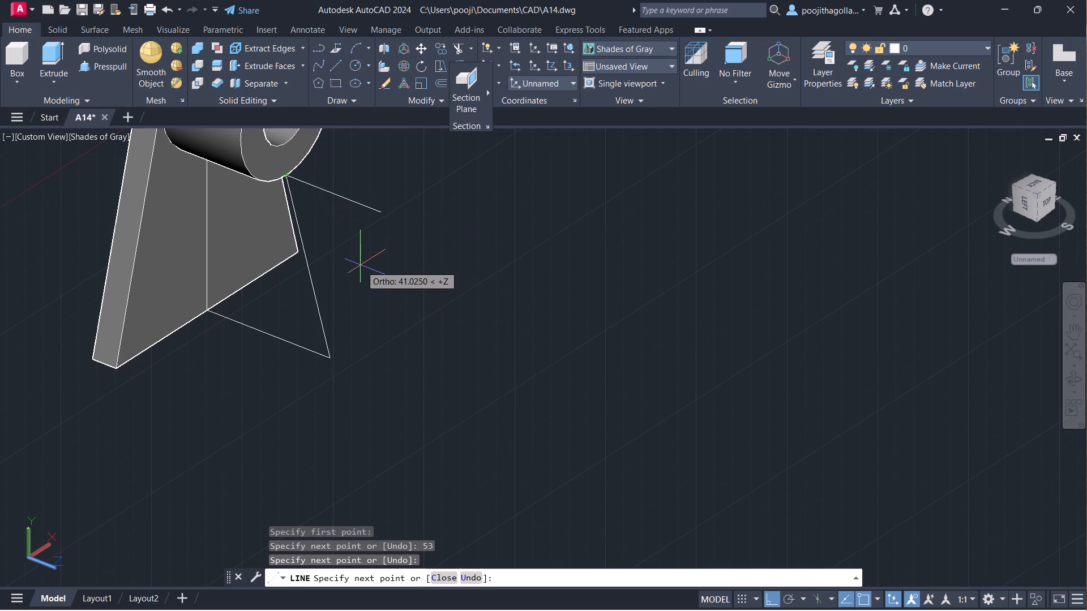
pyautogui.press('Escape')
# Join the rib's base line, sloped line and vertical line on the web into a single polyline.
pyautogui.moveTo(352, 308); pyautogui.dragTo(349, 320)
pyautogui.click(257, 379)
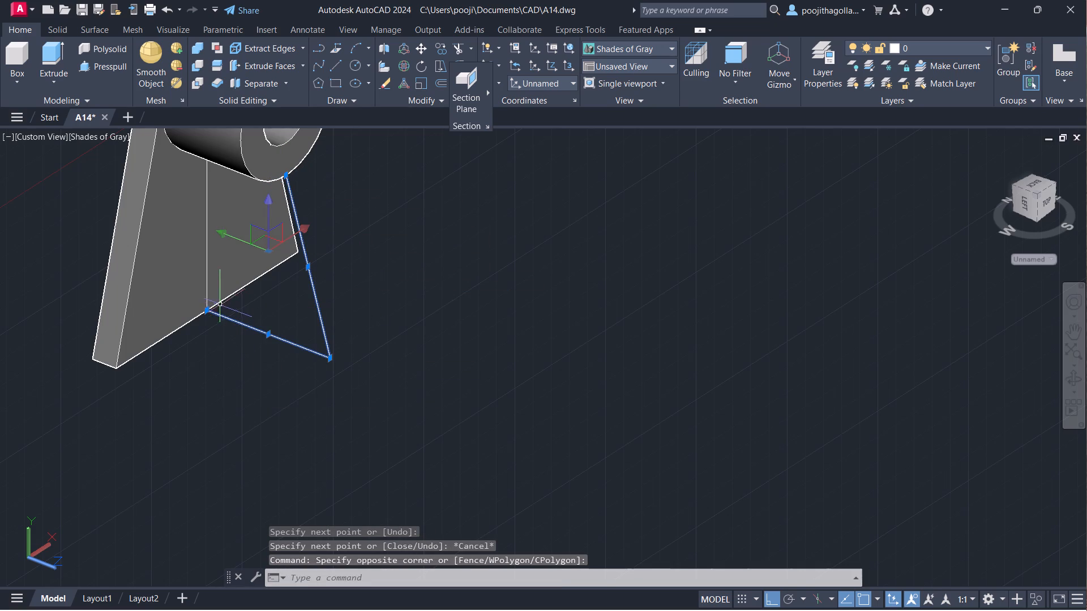
pyautogui.click(207, 283)
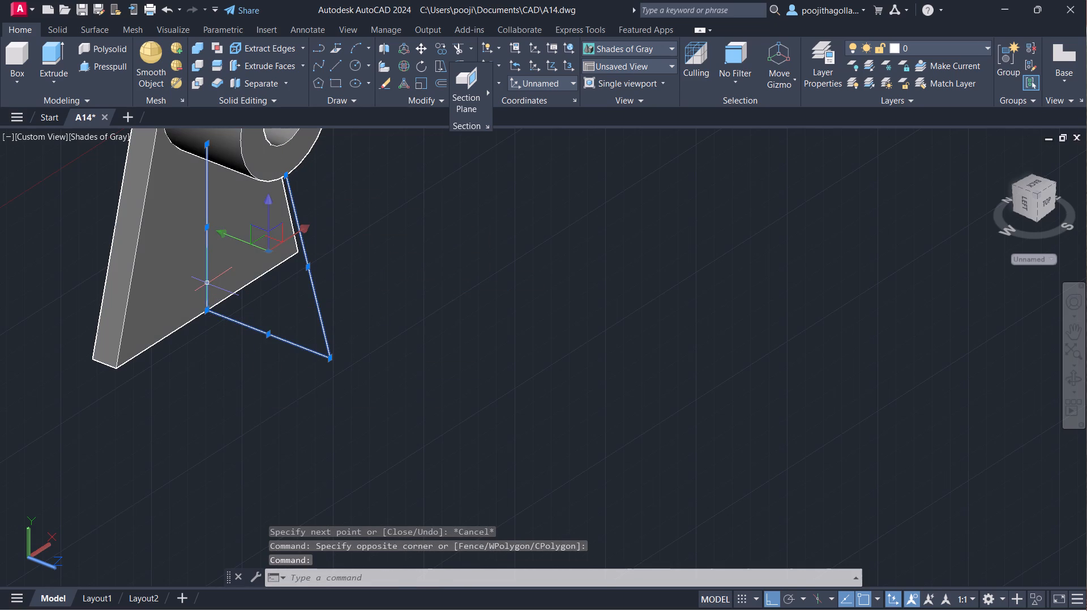
pyautogui.press('j')
pyautogui.press('Return')
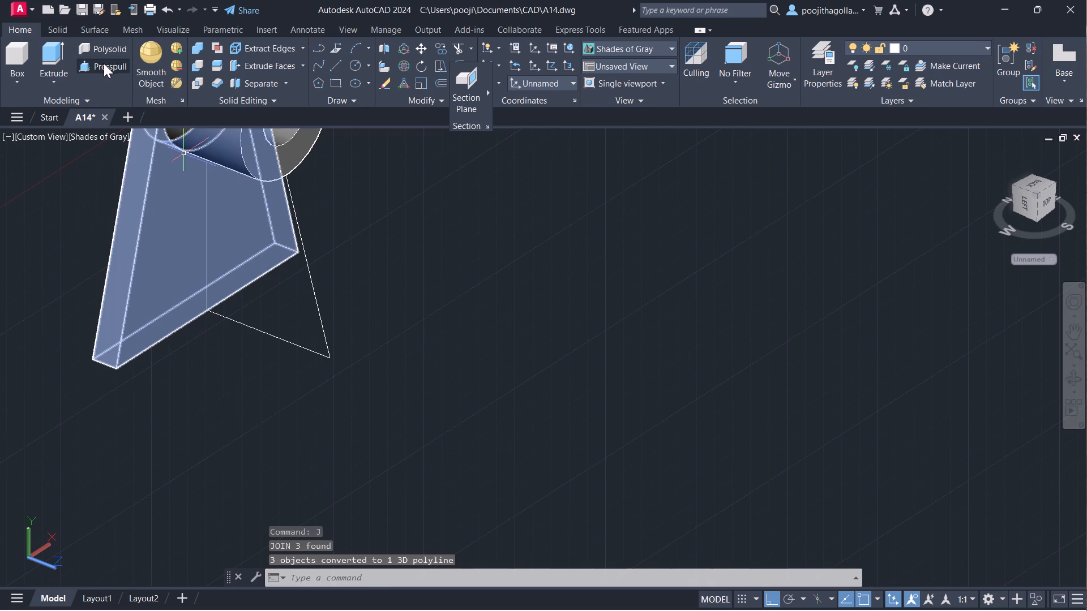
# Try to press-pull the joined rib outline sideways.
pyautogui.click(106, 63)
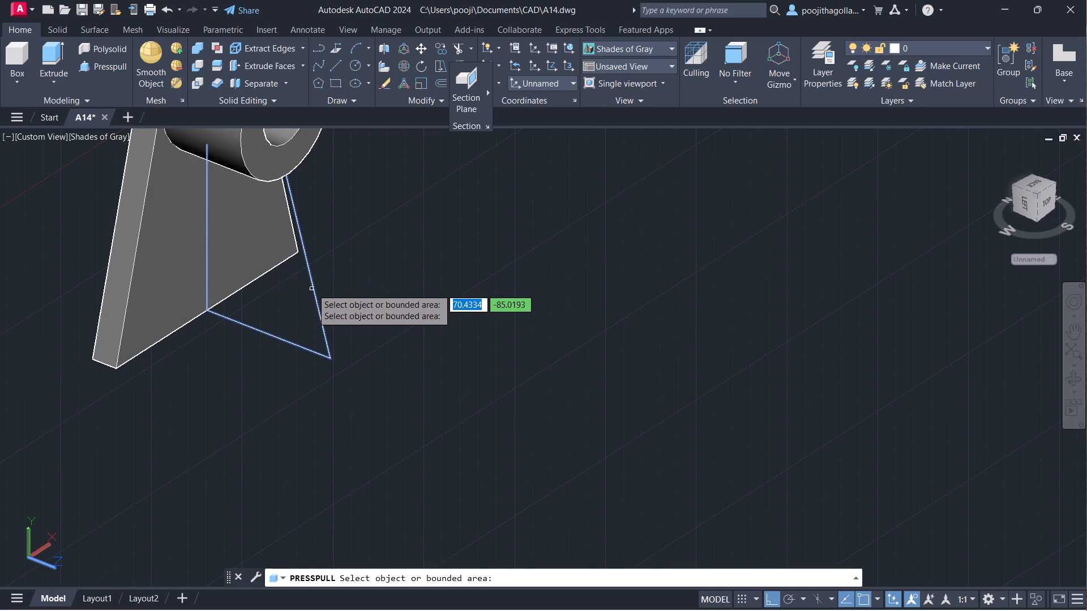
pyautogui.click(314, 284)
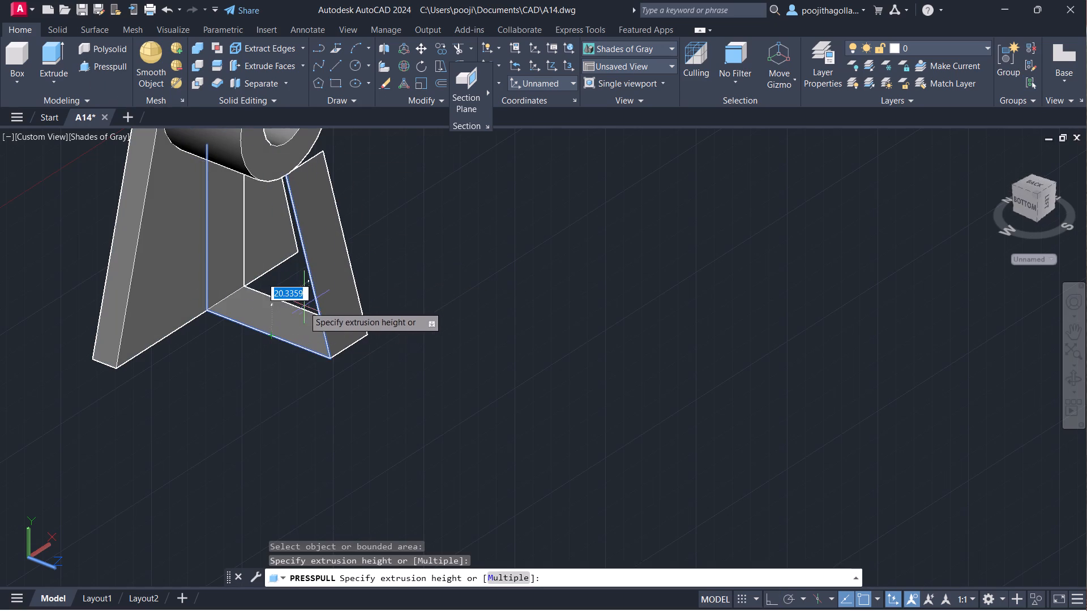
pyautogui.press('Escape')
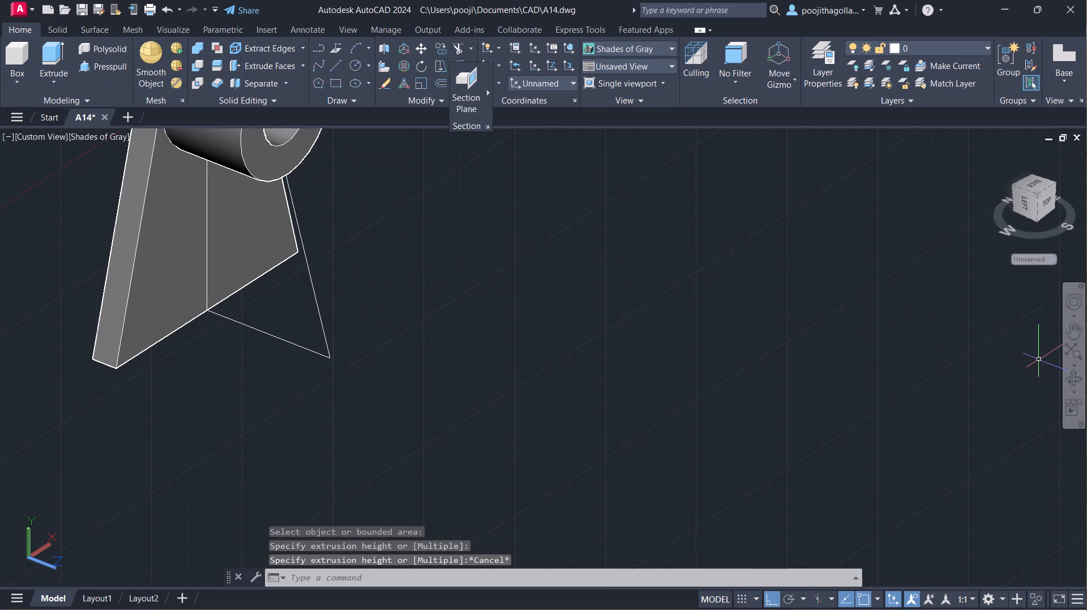
# Switch the bracket's display to the 2D Wireframe visual style.
pyautogui.click(1075, 381)
pyautogui.moveTo(615, 381); pyautogui.dragTo(575, 276)
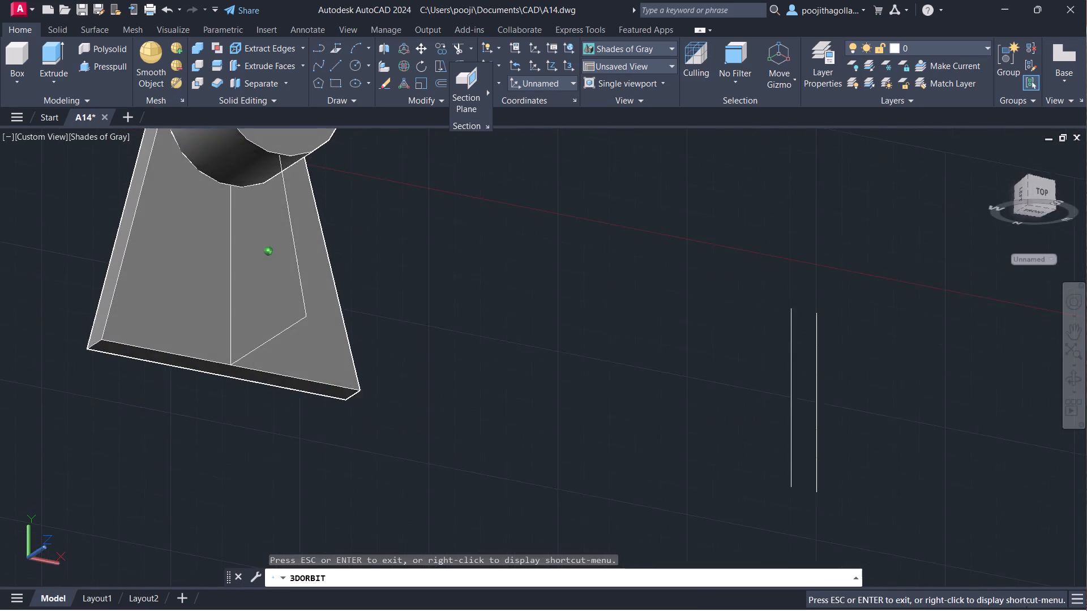
pyautogui.moveTo(575, 276); pyautogui.dragTo(576, 281)
pyautogui.scroll(6, 298, 227)
pyautogui.moveTo(292, 245); pyautogui.dragTo(362, 380, button='middle')
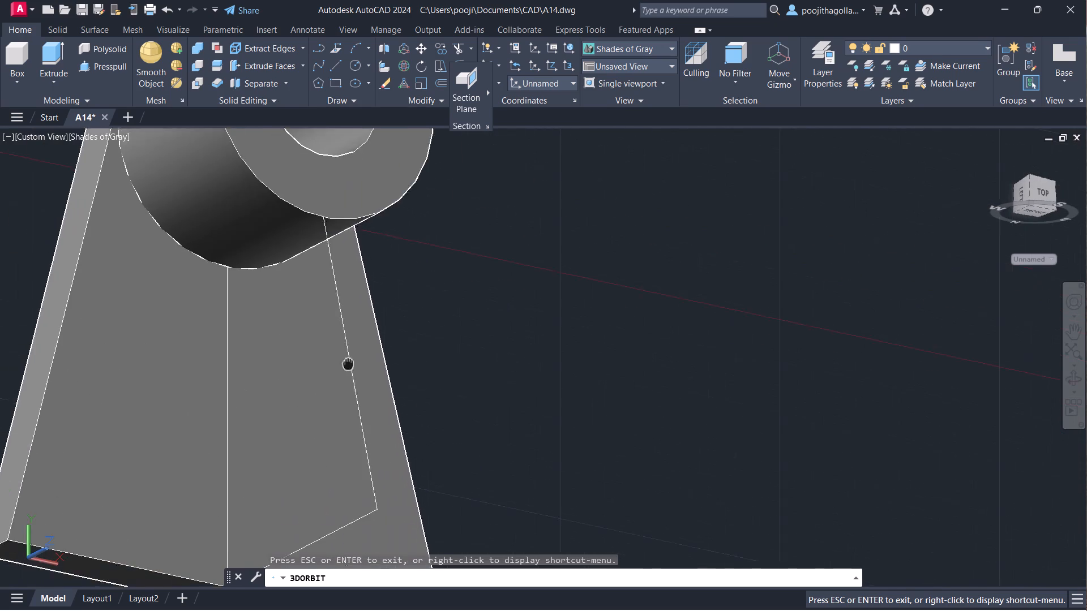
pyautogui.moveTo(362, 380); pyautogui.dragTo(396, 418, button='middle')
pyautogui.press('Escape')
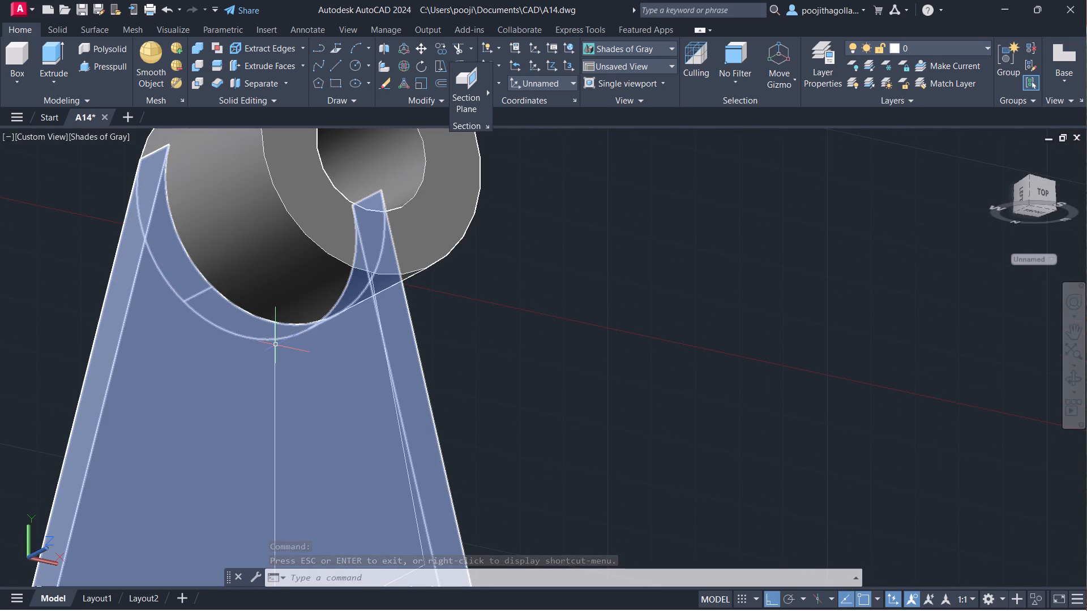
pyautogui.click(91, 142)
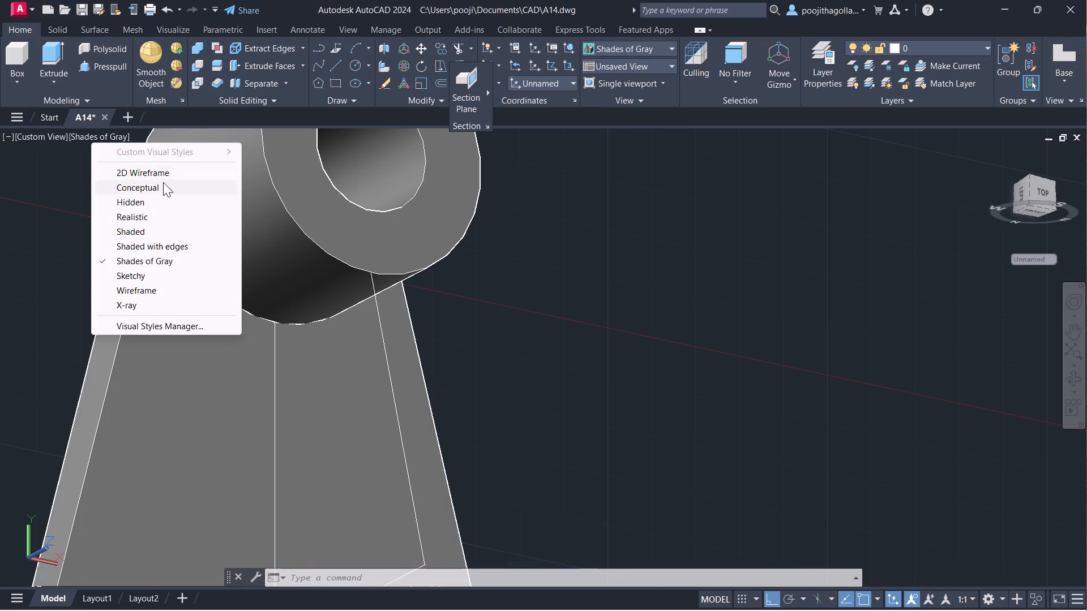
pyautogui.click(160, 167)
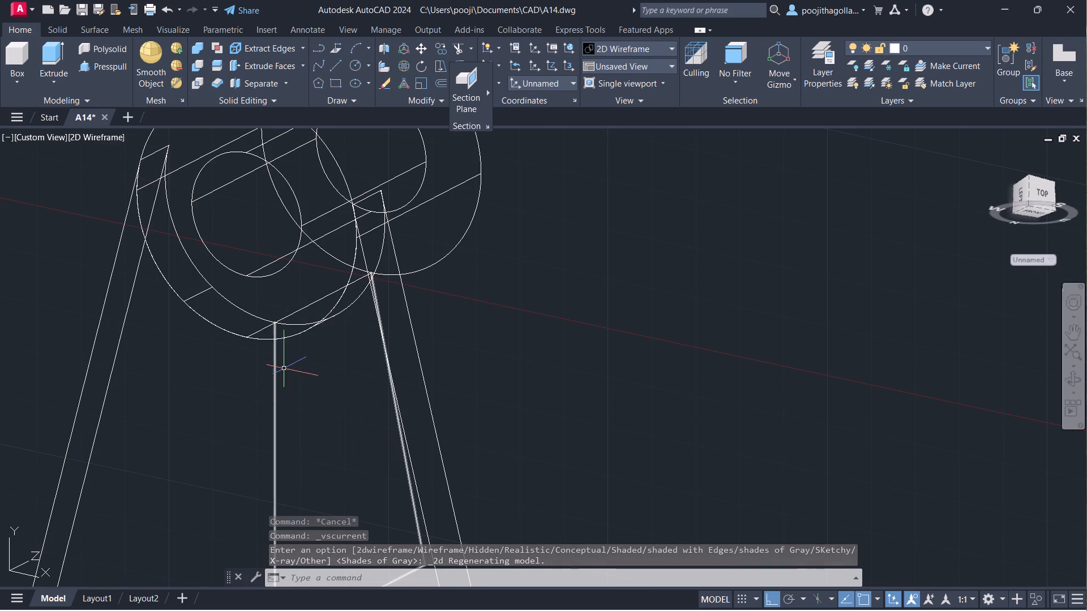
# Examine from both sides how the rib outline's sloped and vertical lines meet the underside of the boss.
pyautogui.click(1075, 380)
pyautogui.moveTo(374, 393); pyautogui.dragTo(440, 445)
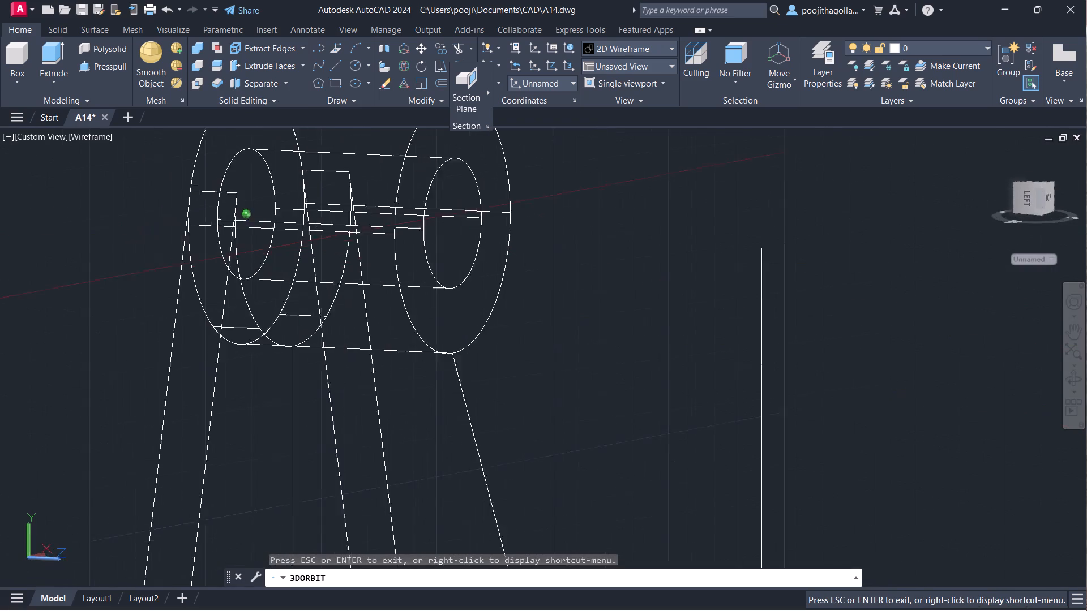
pyautogui.moveTo(440, 445); pyautogui.dragTo(466, 450)
pyautogui.scroll(8, 423, 393)
pyautogui.moveTo(423, 393); pyautogui.dragTo(409, 350, button='middle')
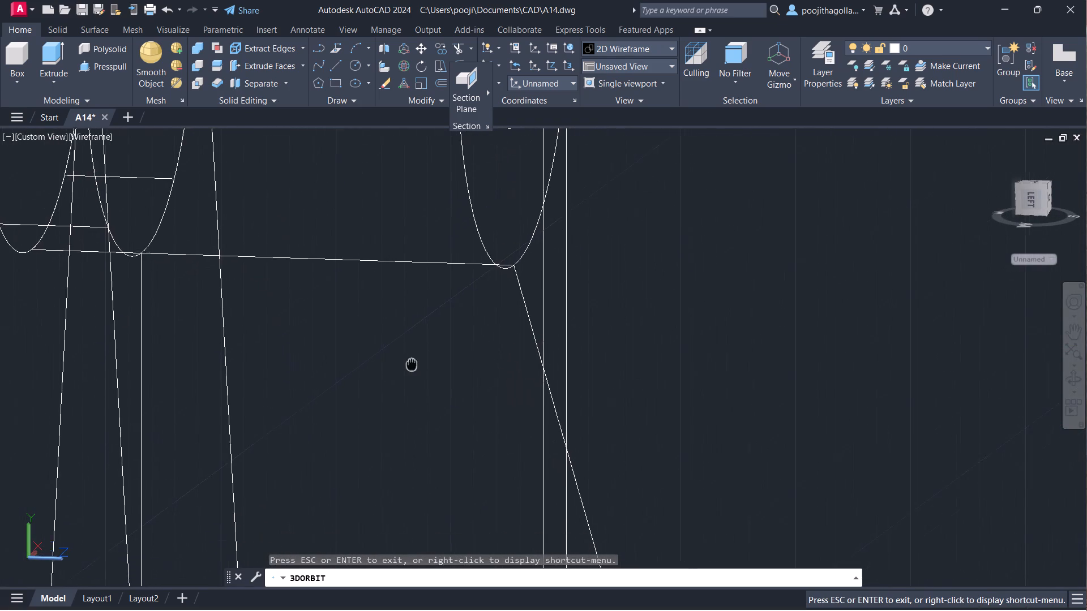
pyautogui.moveTo(409, 350); pyautogui.dragTo(404, 326, button='middle')
pyautogui.scroll(4, 431, 316)
pyautogui.moveTo(516, 260); pyautogui.dragTo(518, 337, button='middle')
pyautogui.scroll(4, 518, 314)
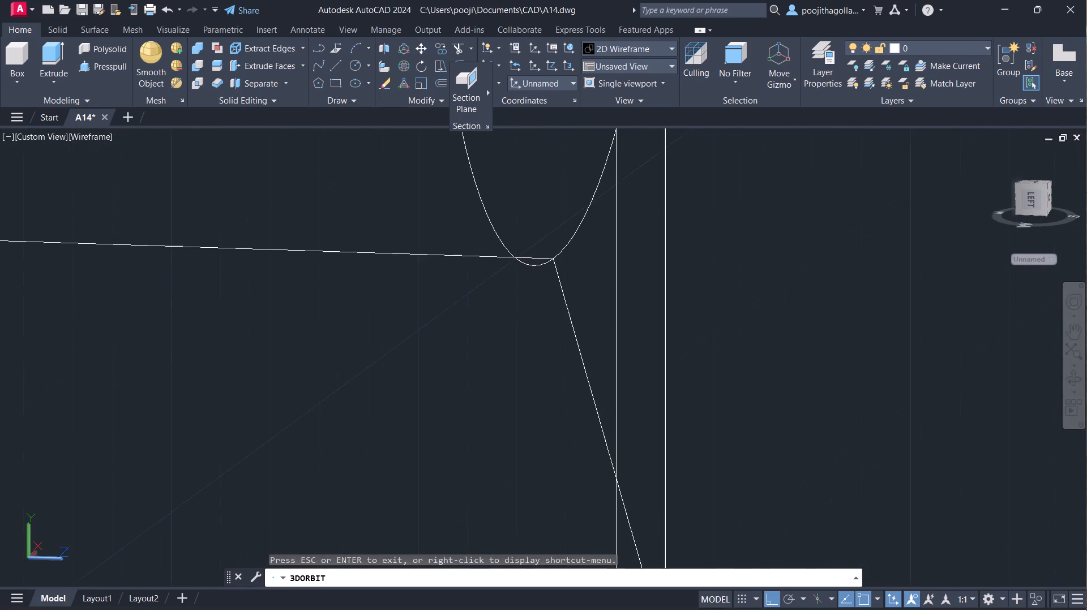
pyautogui.moveTo(554, 332); pyautogui.dragTo(460, 331)
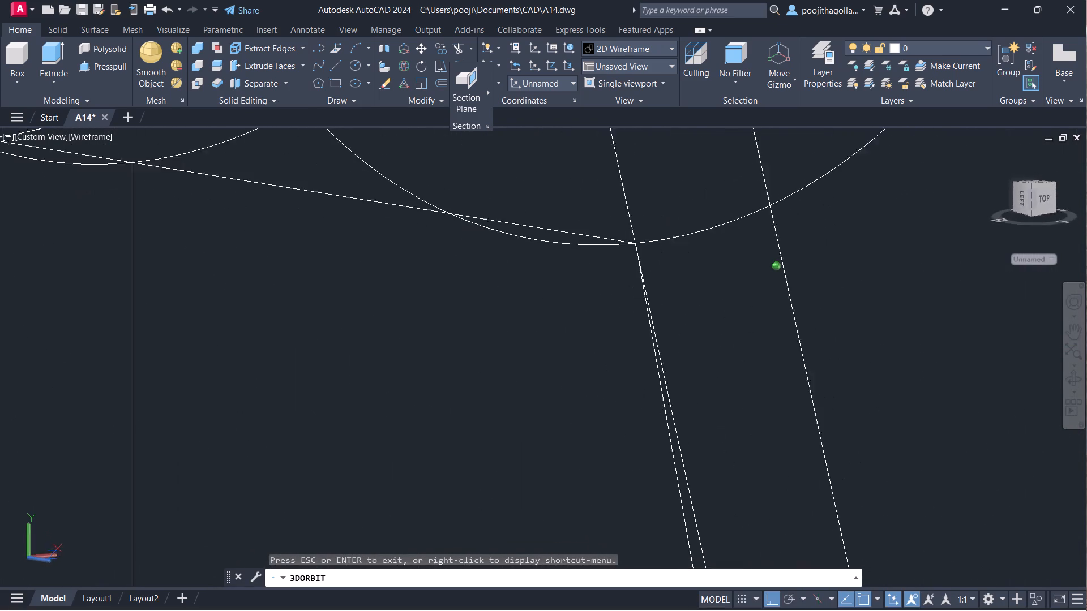
pyautogui.moveTo(460, 331); pyautogui.dragTo(457, 325)
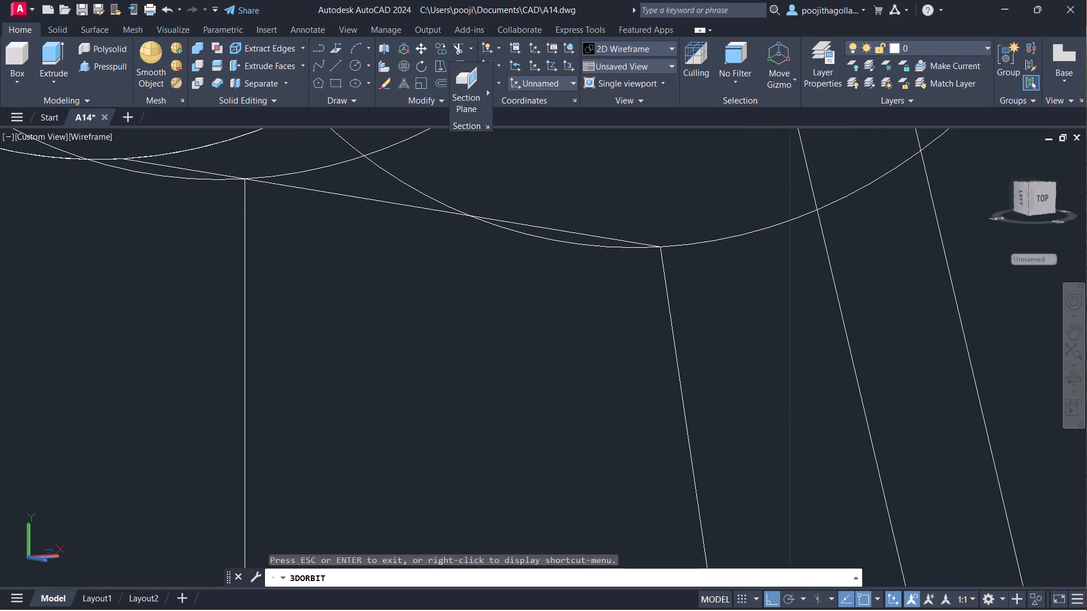
pyautogui.scroll(-9, 458, 324)
pyautogui.moveTo(525, 390); pyautogui.dragTo(521, 303, button='middle')
pyautogui.scroll(-3, 533, 337)
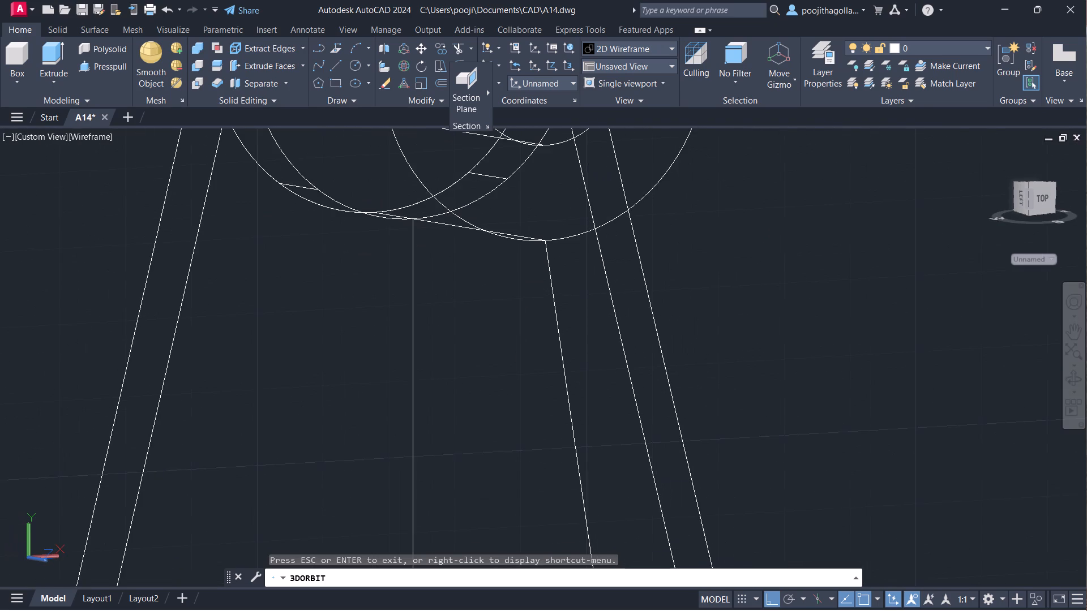
pyautogui.moveTo(684, 369); pyautogui.dragTo(733, 384)
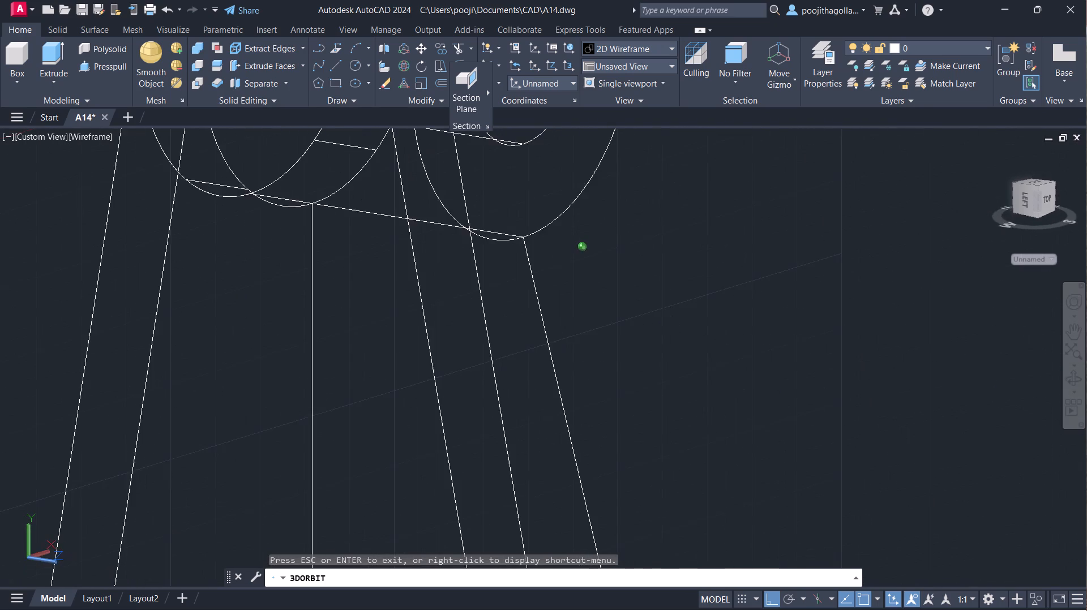
pyautogui.moveTo(733, 384); pyautogui.dragTo(761, 405)
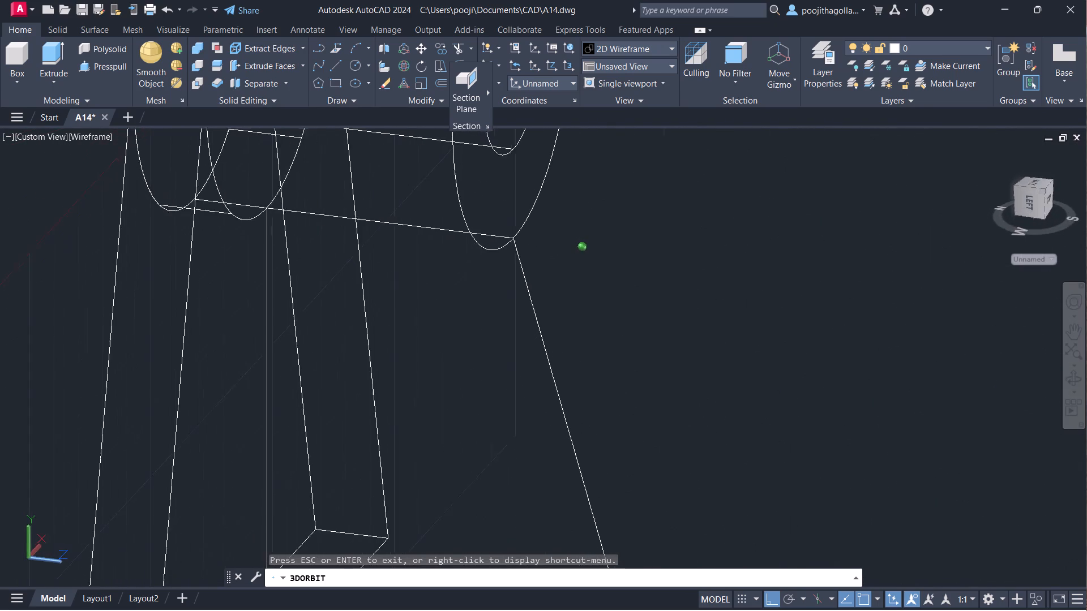
pyautogui.moveTo(761, 405); pyautogui.dragTo(481, 368)
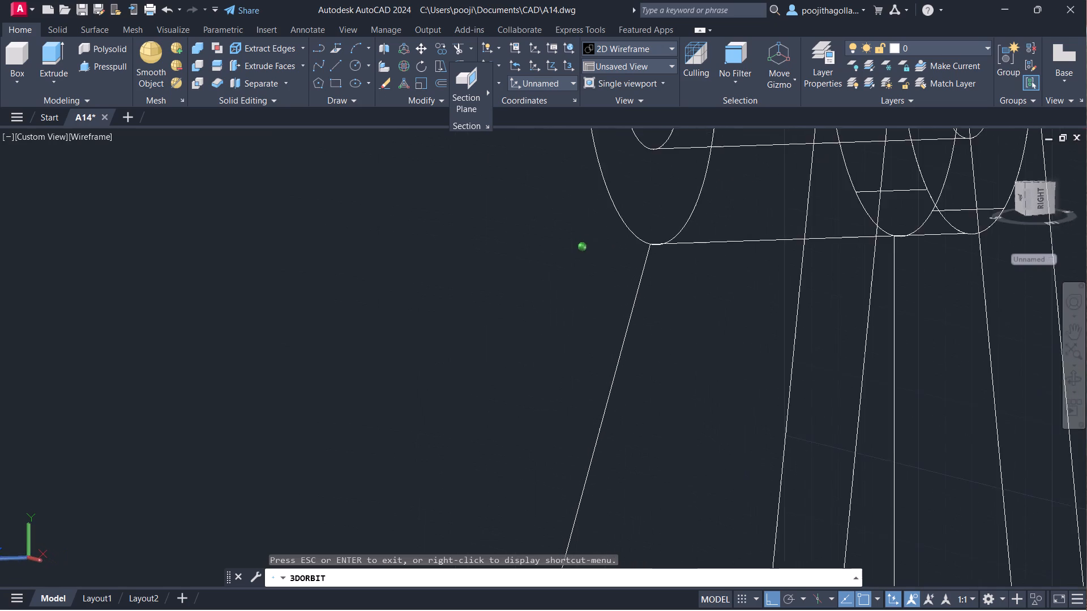
pyautogui.moveTo(481, 368); pyautogui.dragTo(449, 363)
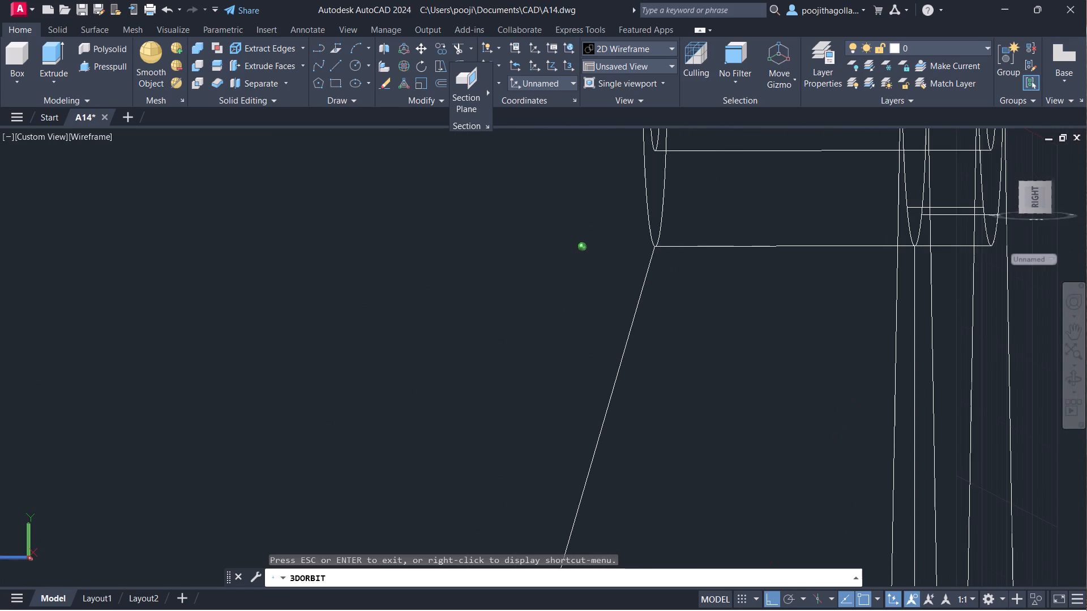
pyautogui.moveTo(449, 363); pyautogui.dragTo(467, 371)
pyautogui.moveTo(695, 389); pyautogui.dragTo(745, 405)
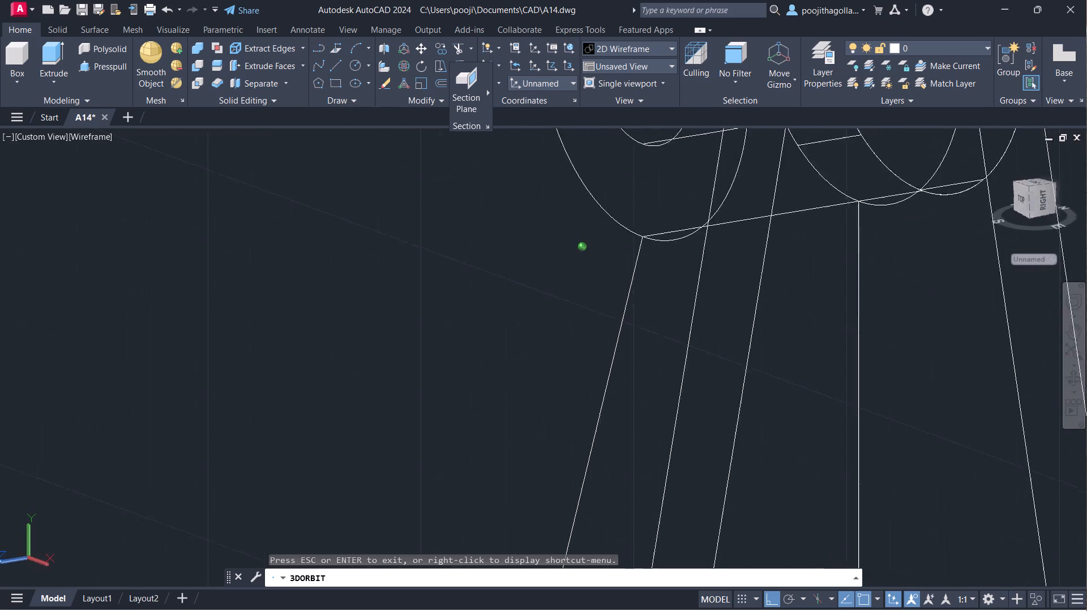
pyautogui.moveTo(745, 405); pyautogui.dragTo(758, 403)
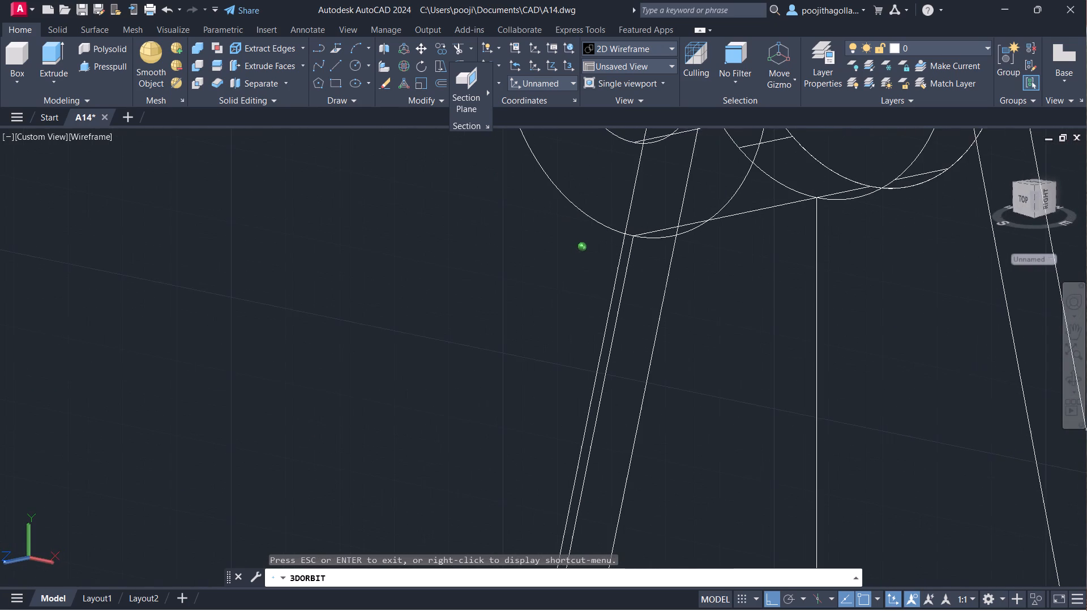
pyautogui.moveTo(758, 403); pyautogui.dragTo(758, 416)
pyautogui.moveTo(758, 374); pyautogui.dragTo(750, 405, button='middle')
pyautogui.press('Escape')
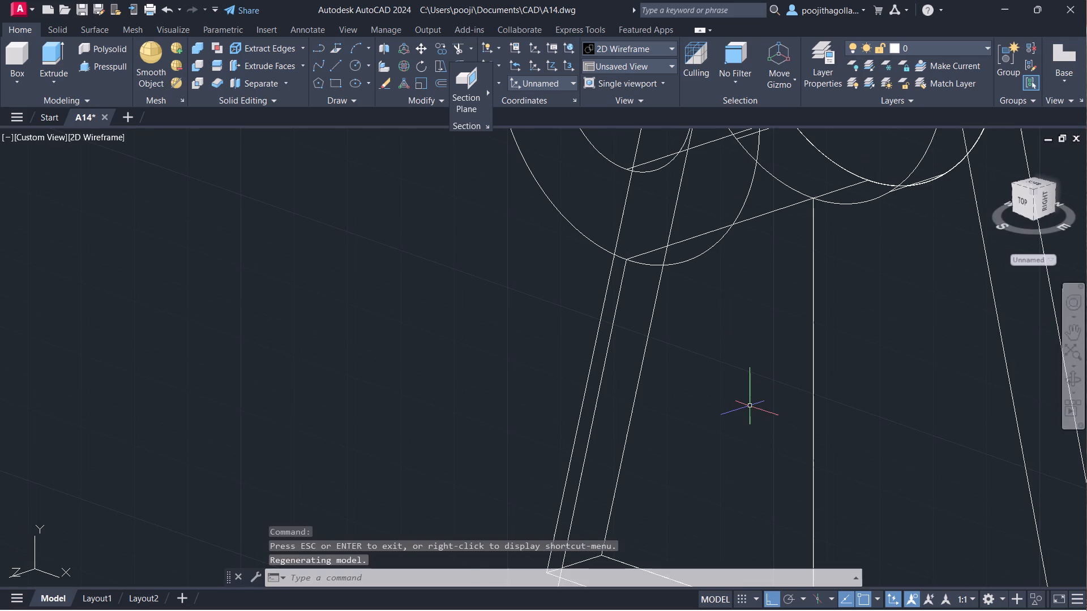
# Draw a line along the boss's underside from the top of the rib's sloped line to the top of its vertical line on the web.
pyautogui.press('l')
pyautogui.press('Return')
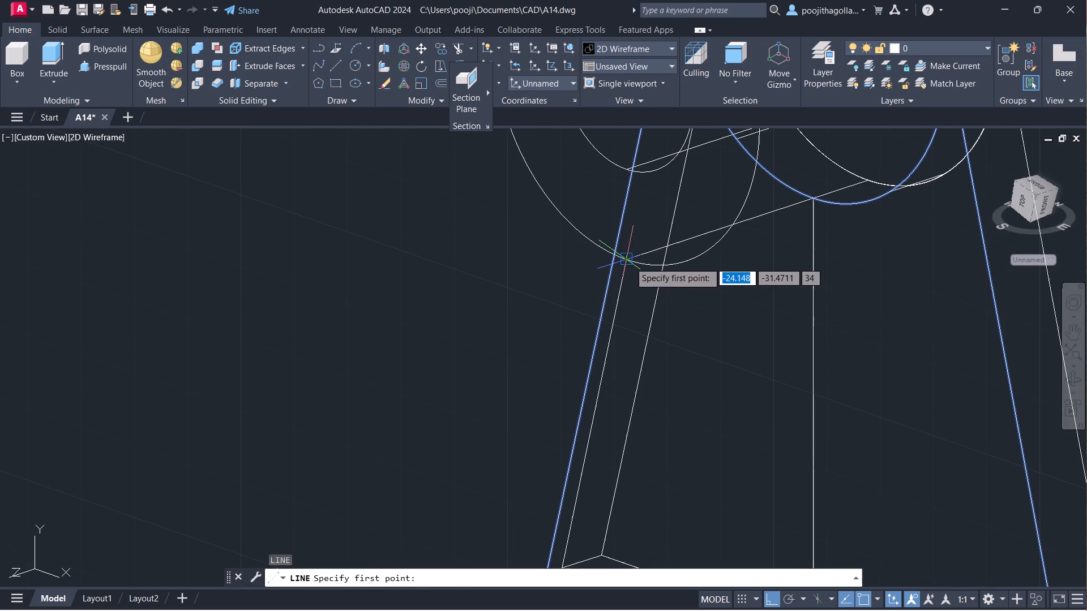
pyautogui.click(630, 262)
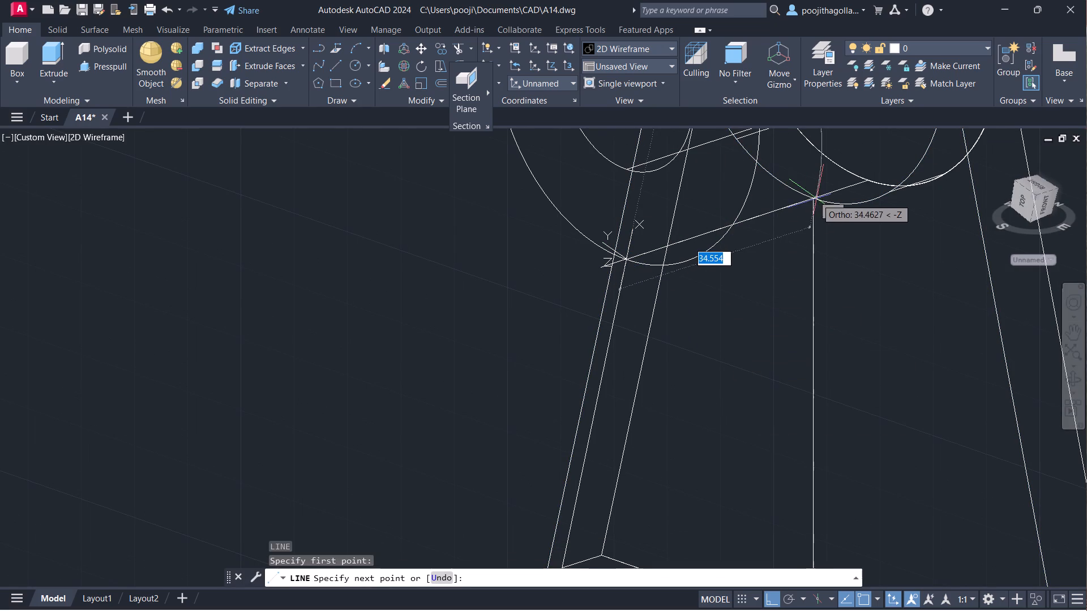
pyautogui.scroll(3, 815, 200)
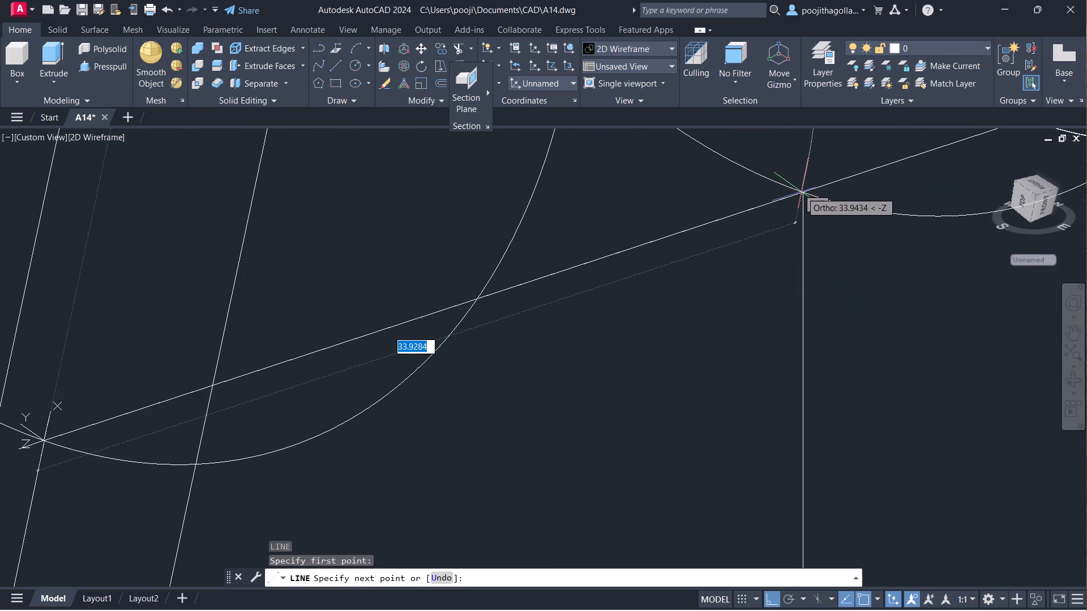
pyautogui.scroll(4, 803, 195)
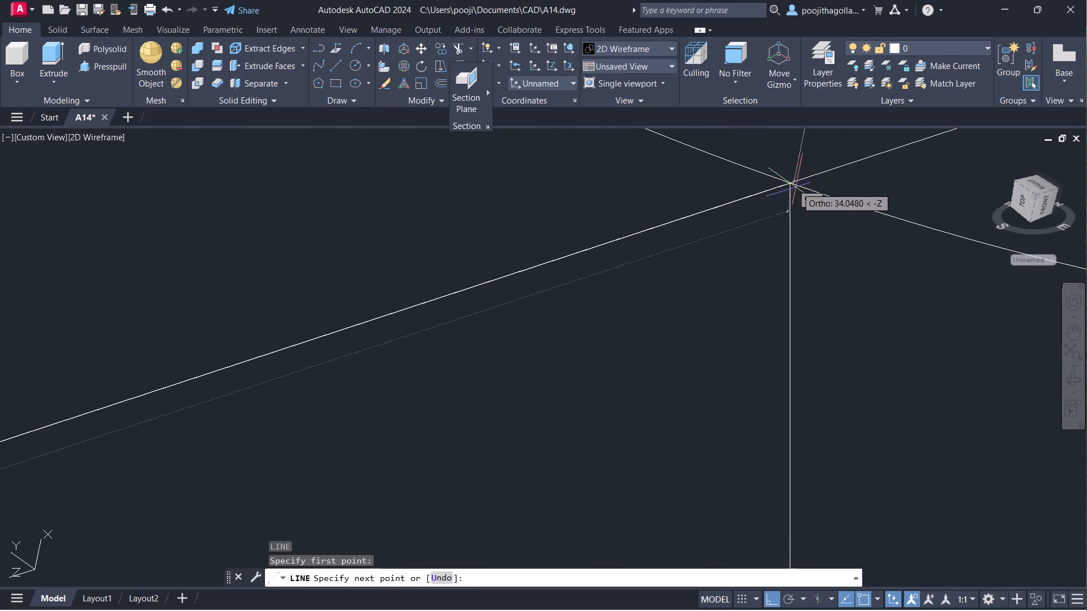
pyautogui.scroll(2, 789, 183)
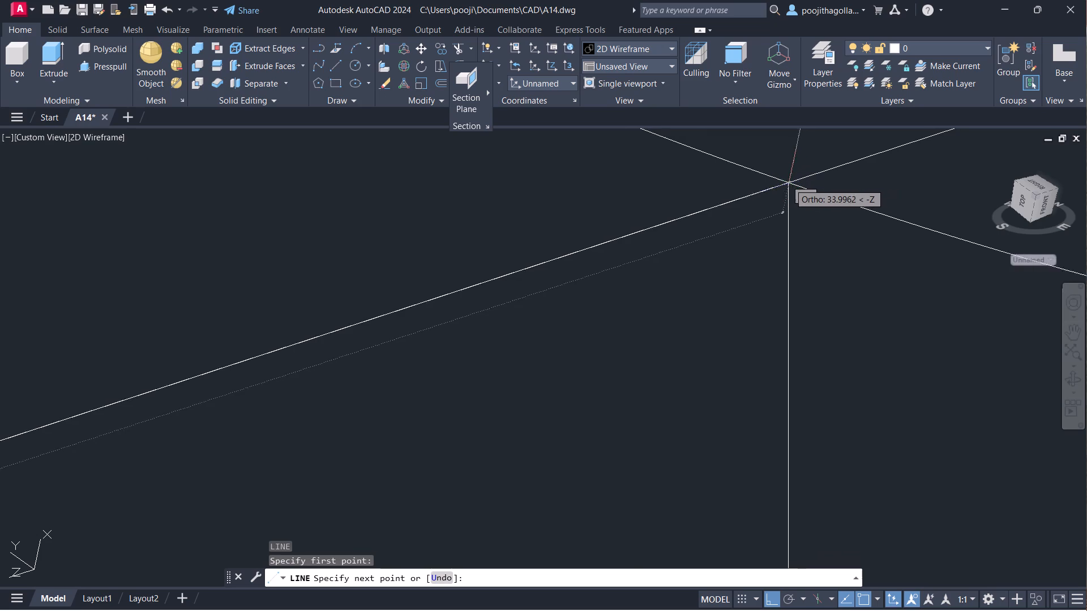
pyautogui.scroll(2, 789, 183)
pyautogui.scroll(-11, 780, 181)
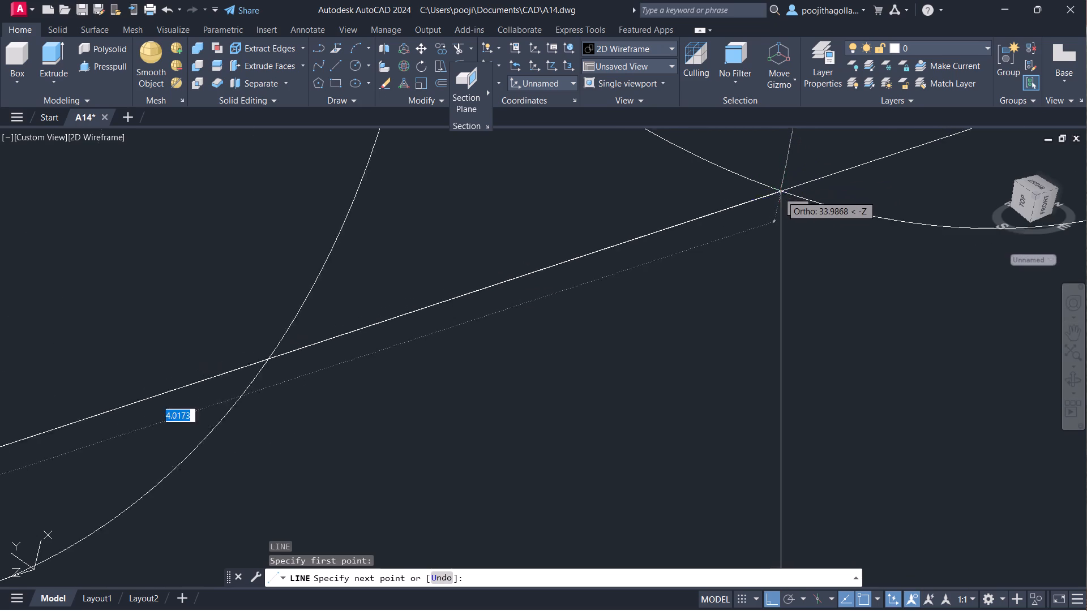
pyautogui.scroll(-4, 758, 221)
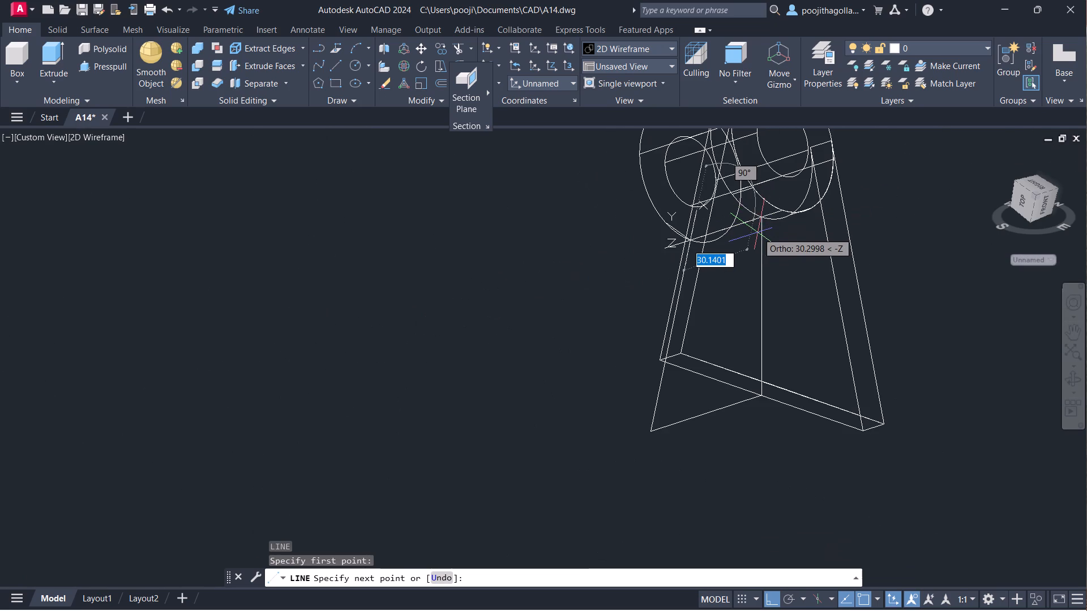
pyautogui.scroll(3, 758, 238)
pyautogui.scroll(-4, 758, 239)
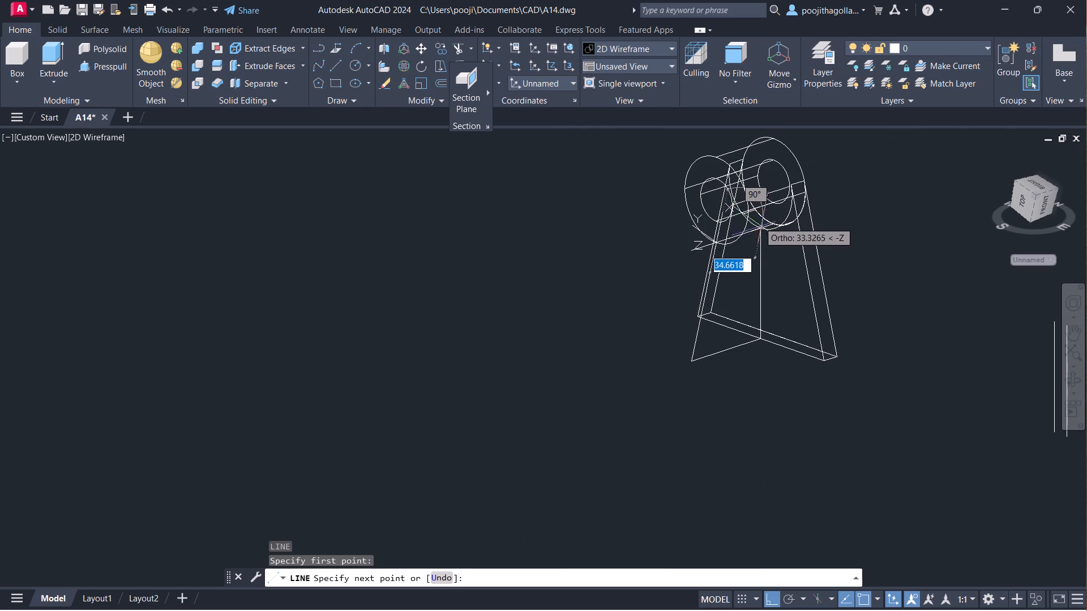
pyautogui.scroll(6, 769, 247)
pyautogui.scroll(-4, 606, 233)
pyautogui.moveTo(612, 256); pyautogui.dragTo(640, 363, button='middle')
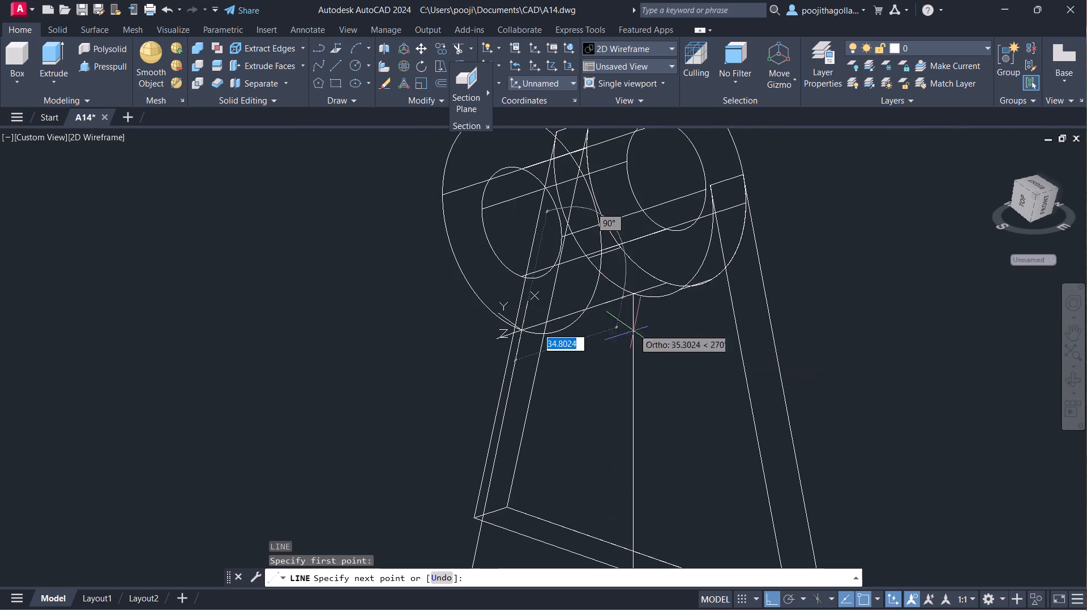
pyautogui.scroll(3, 603, 300)
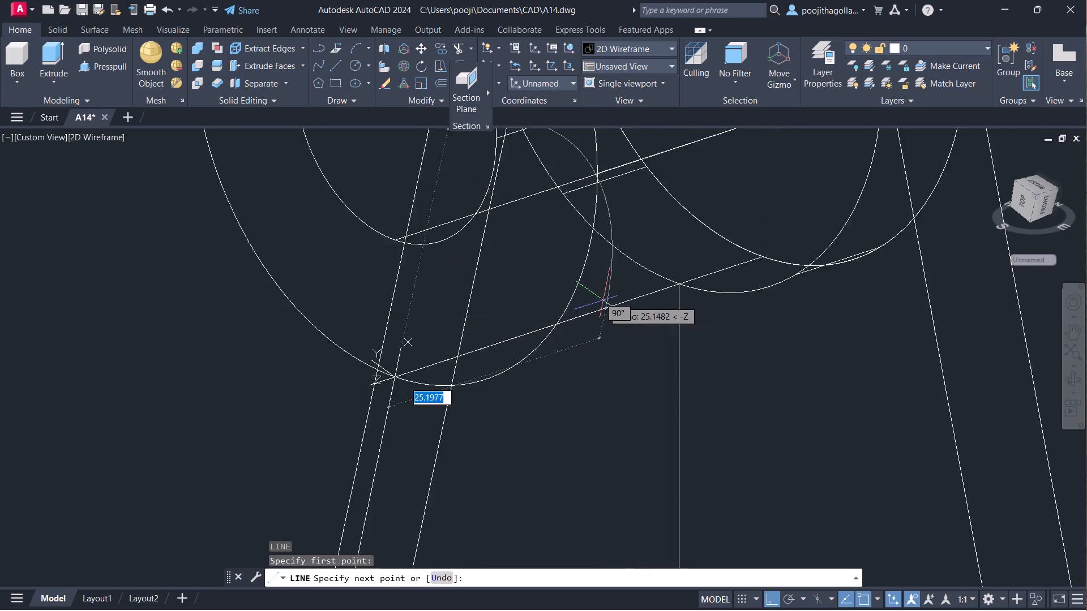
pyautogui.scroll(2, 603, 300)
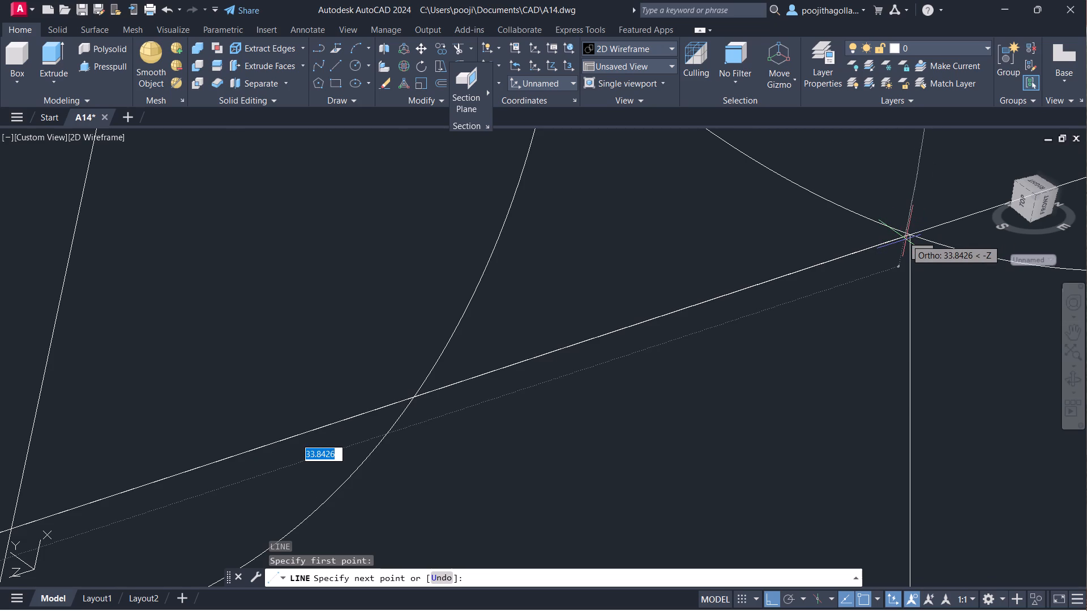
pyautogui.scroll(-2, 906, 239)
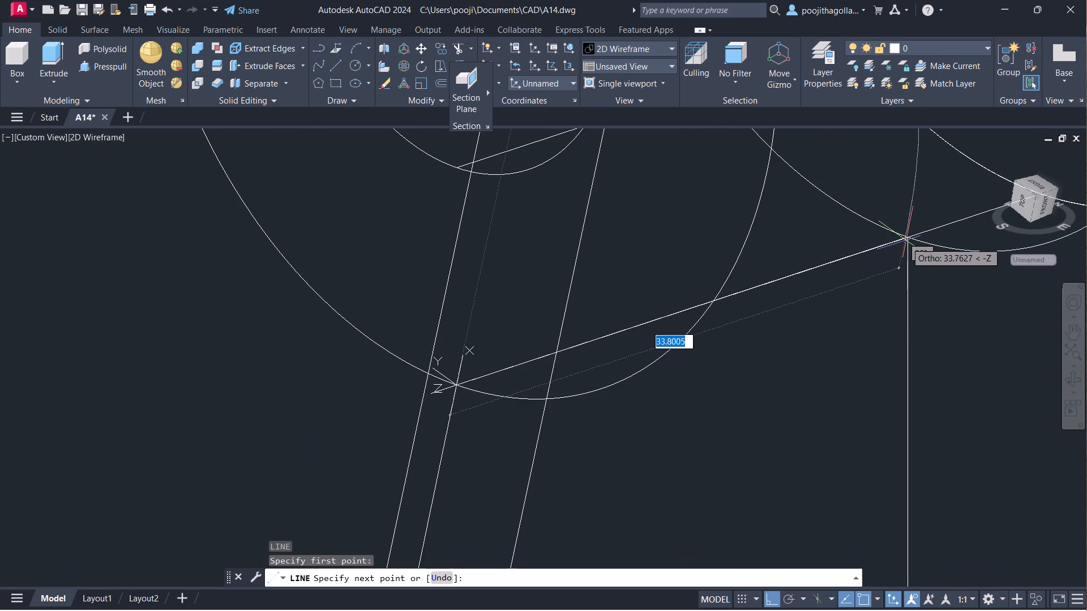
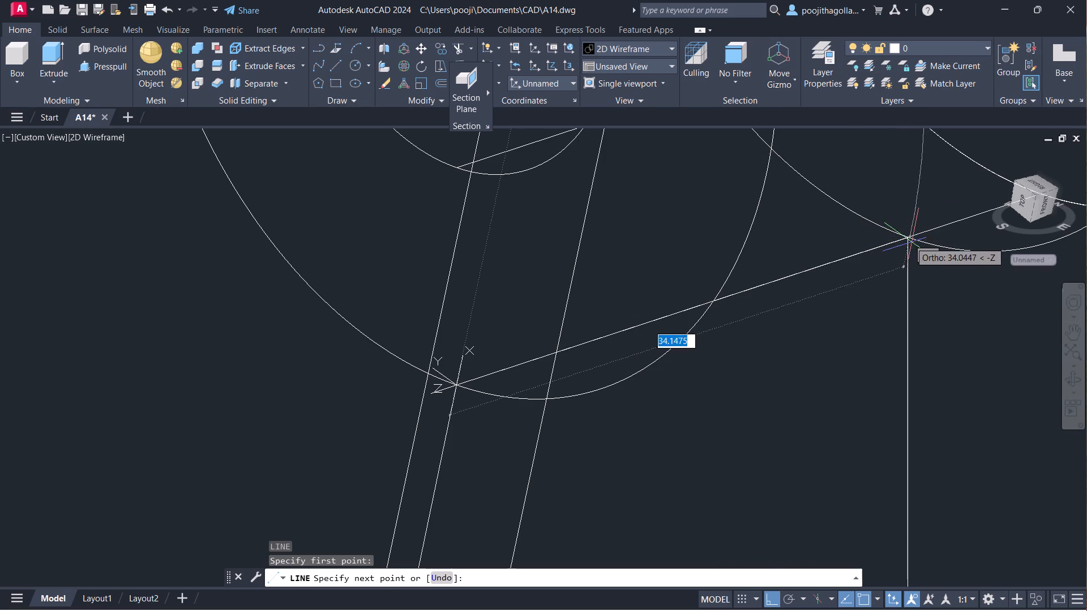
# Examine closely where the line along the boss's underside meets the top of the rib's vertical line on the web, and the rib outline below.
pyautogui.scroll(5, 911, 242)
pyautogui.scroll(6, 845, 193)
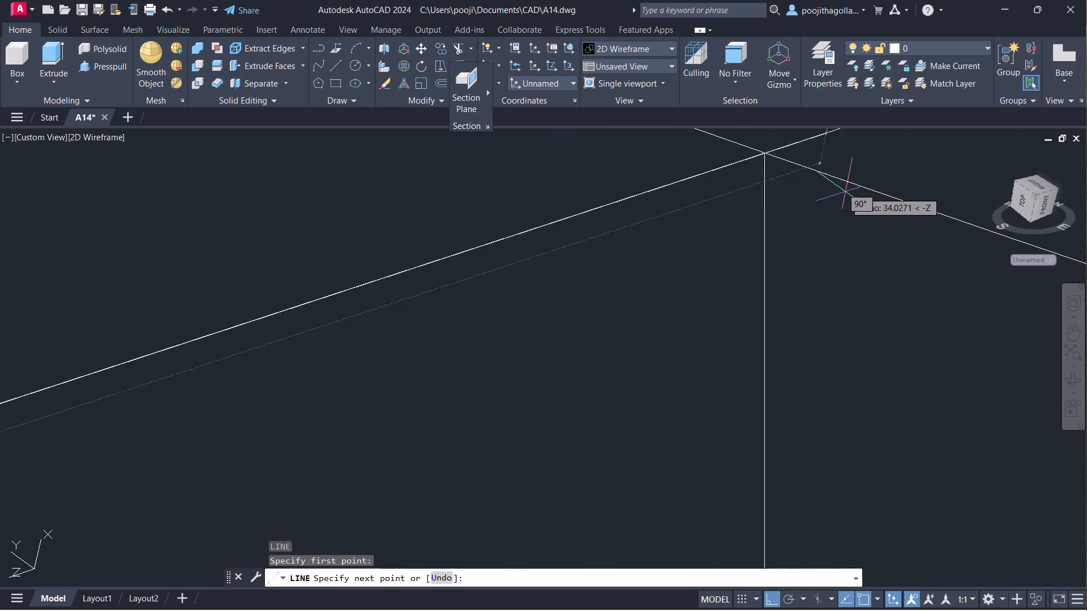
pyautogui.scroll(1, 836, 167)
pyautogui.moveTo(837, 179); pyautogui.dragTo(863, 289, button='middle')
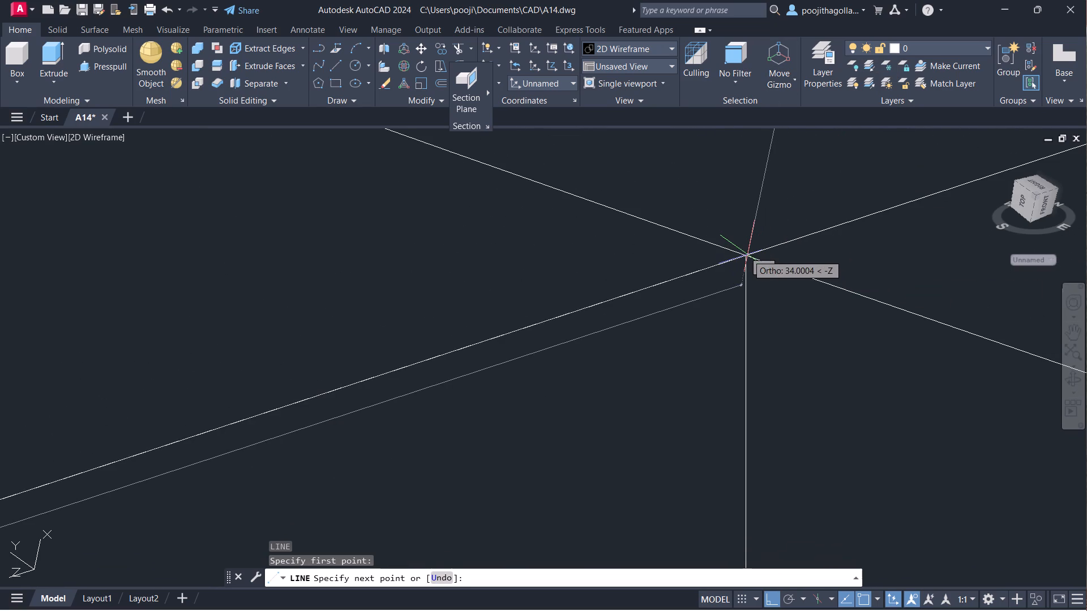
pyautogui.scroll(3, 747, 253)
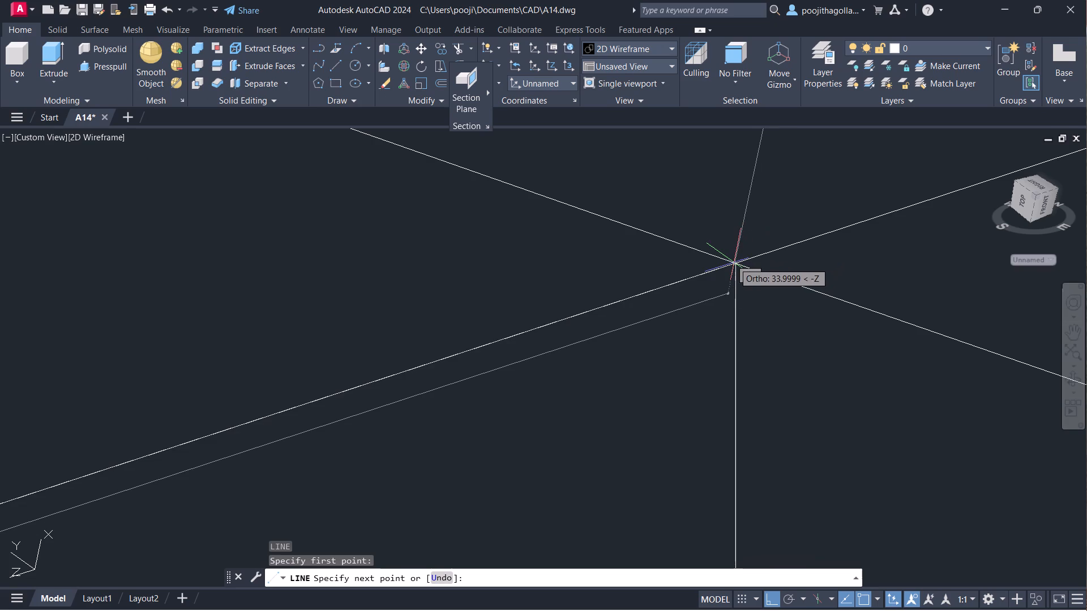
pyautogui.scroll(5, 734, 263)
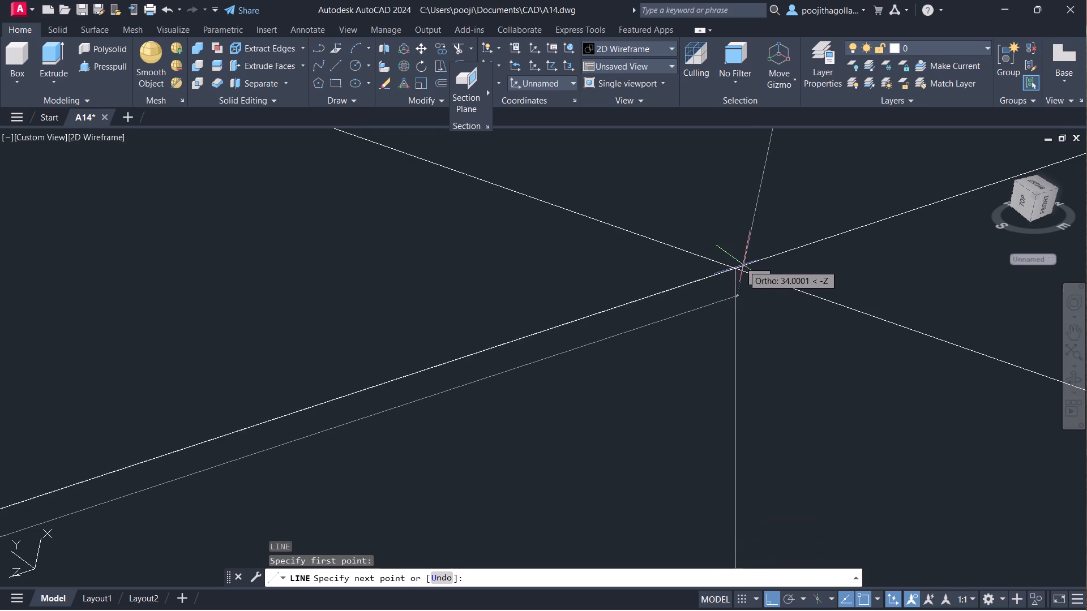
pyautogui.scroll(-10, 627, 397)
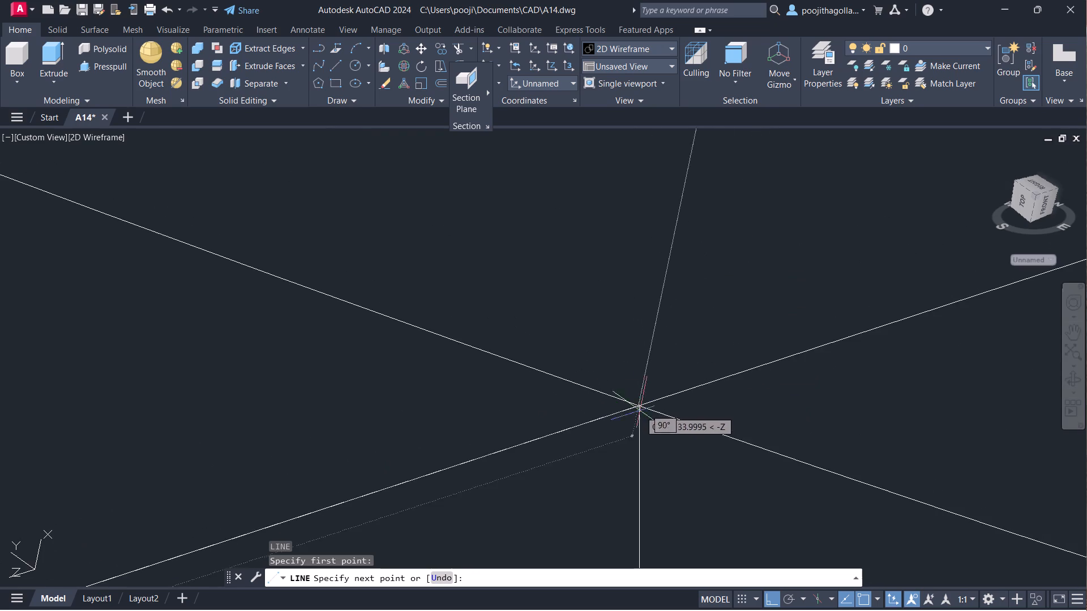
pyautogui.moveTo(670, 438); pyautogui.dragTo(657, 251, button='middle')
pyautogui.scroll(-12, 657, 251)
pyautogui.moveTo(688, 389); pyautogui.dragTo(677, 338, button='middle')
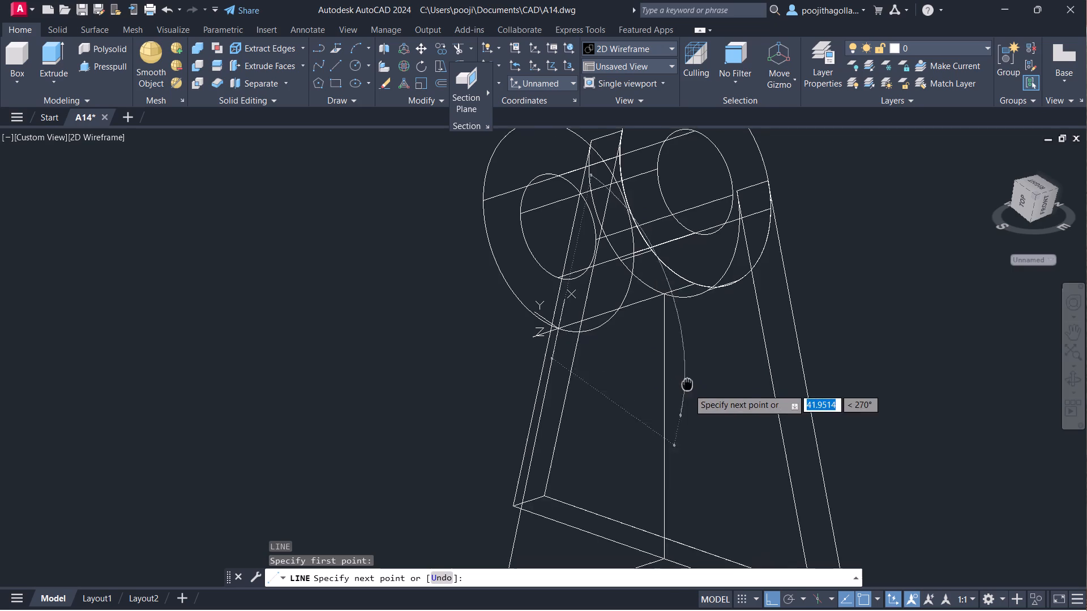
pyautogui.moveTo(677, 338); pyautogui.dragTo(611, 209, button='middle')
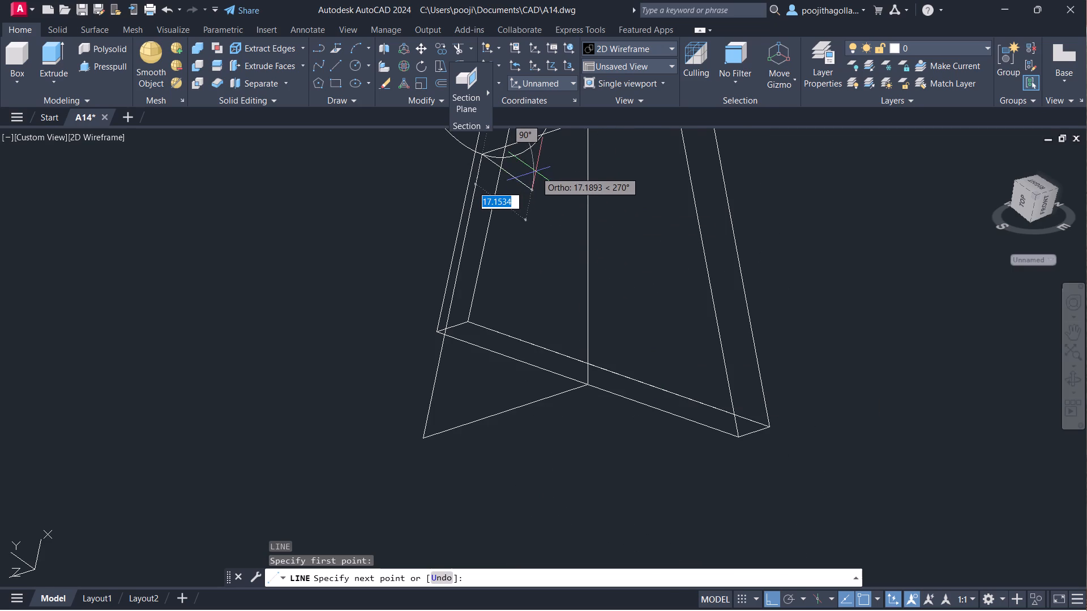
pyautogui.moveTo(536, 171); pyautogui.dragTo(535, 307, button='middle')
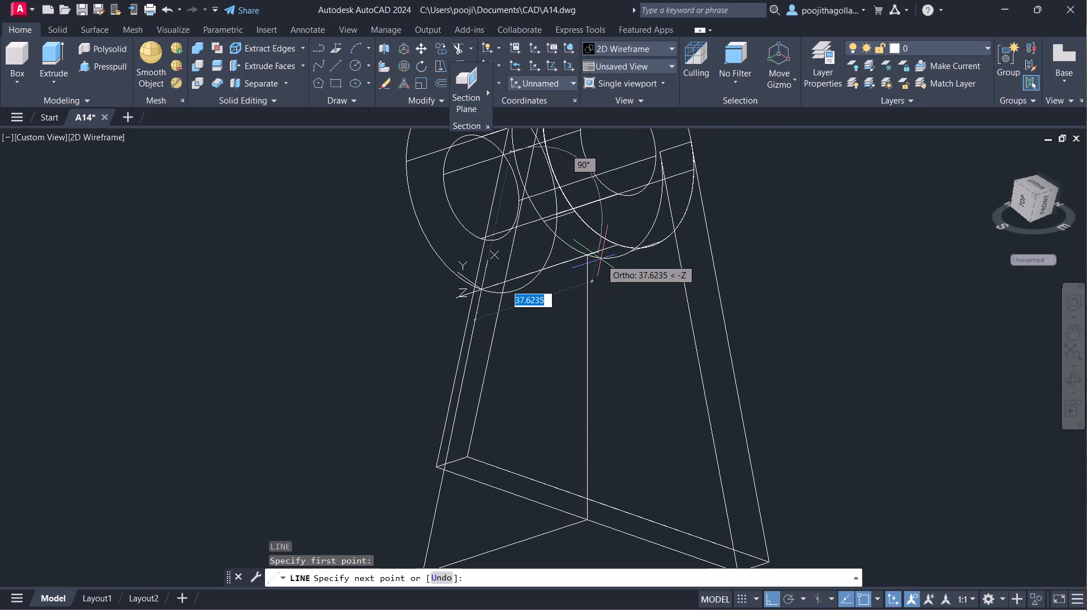
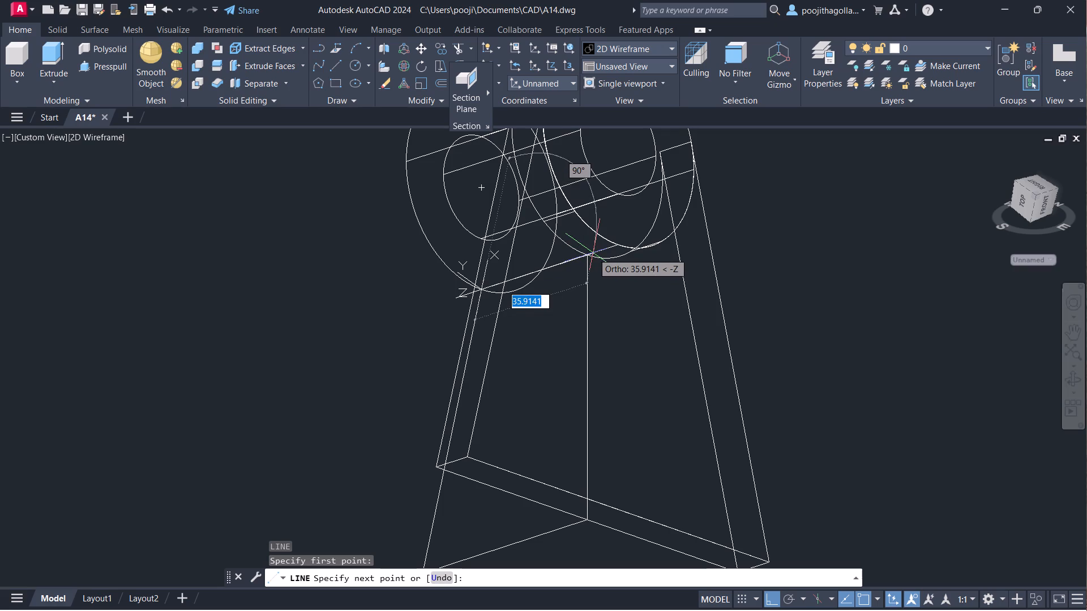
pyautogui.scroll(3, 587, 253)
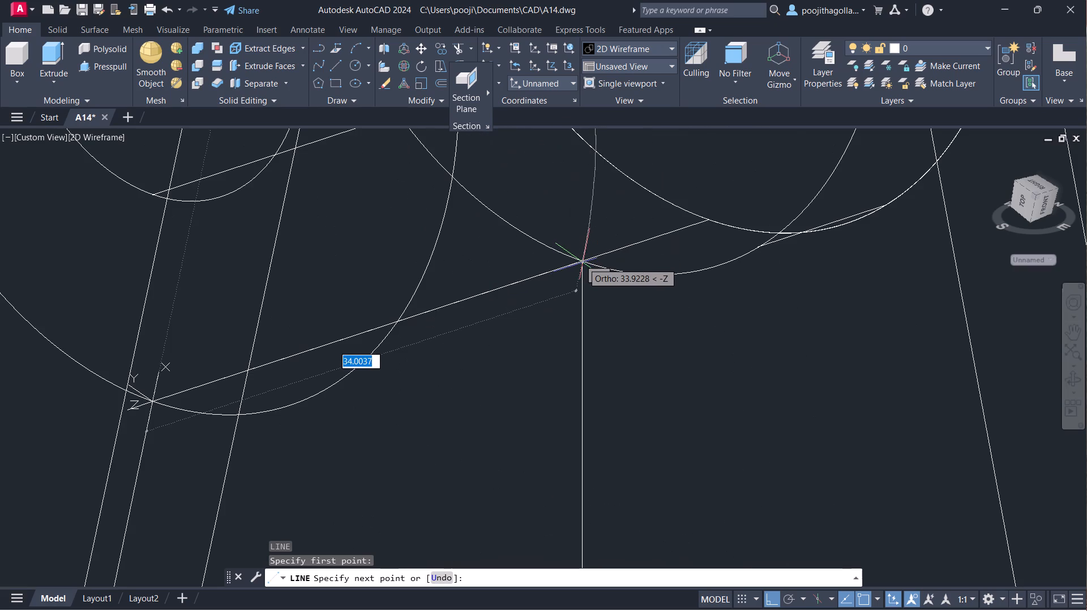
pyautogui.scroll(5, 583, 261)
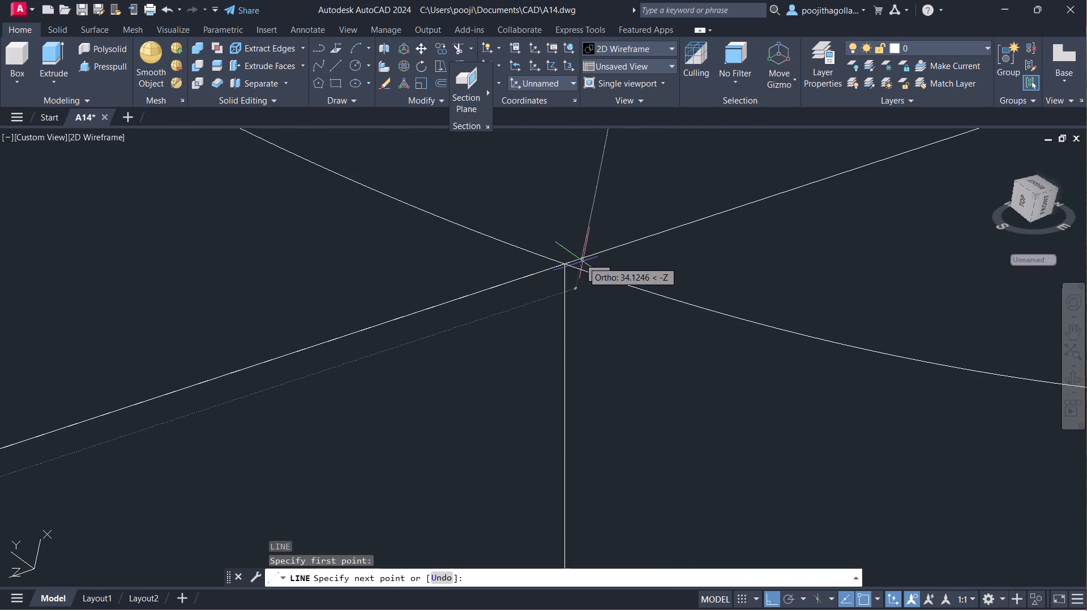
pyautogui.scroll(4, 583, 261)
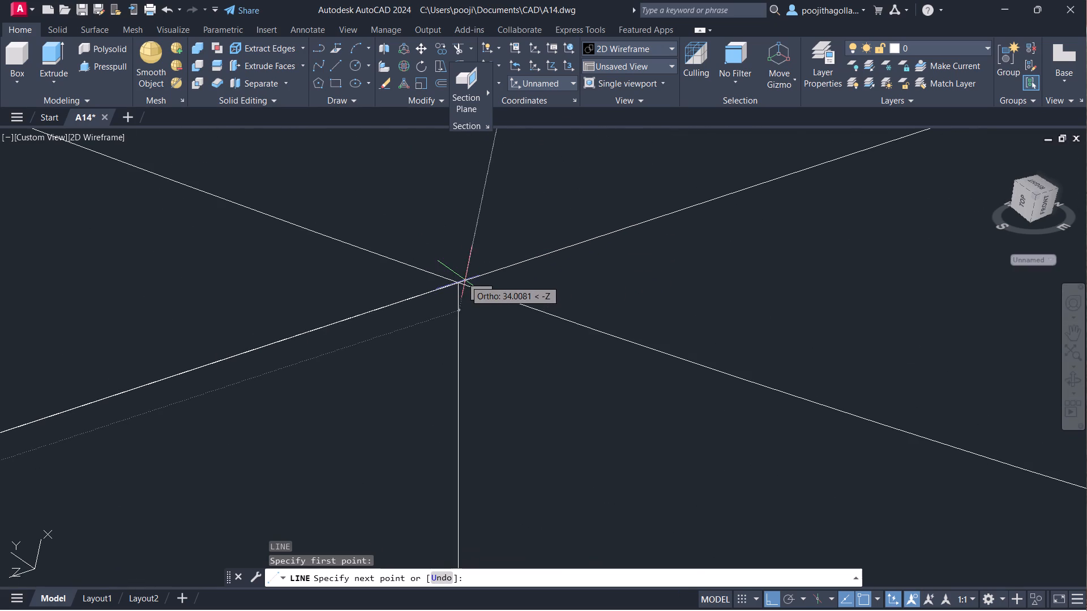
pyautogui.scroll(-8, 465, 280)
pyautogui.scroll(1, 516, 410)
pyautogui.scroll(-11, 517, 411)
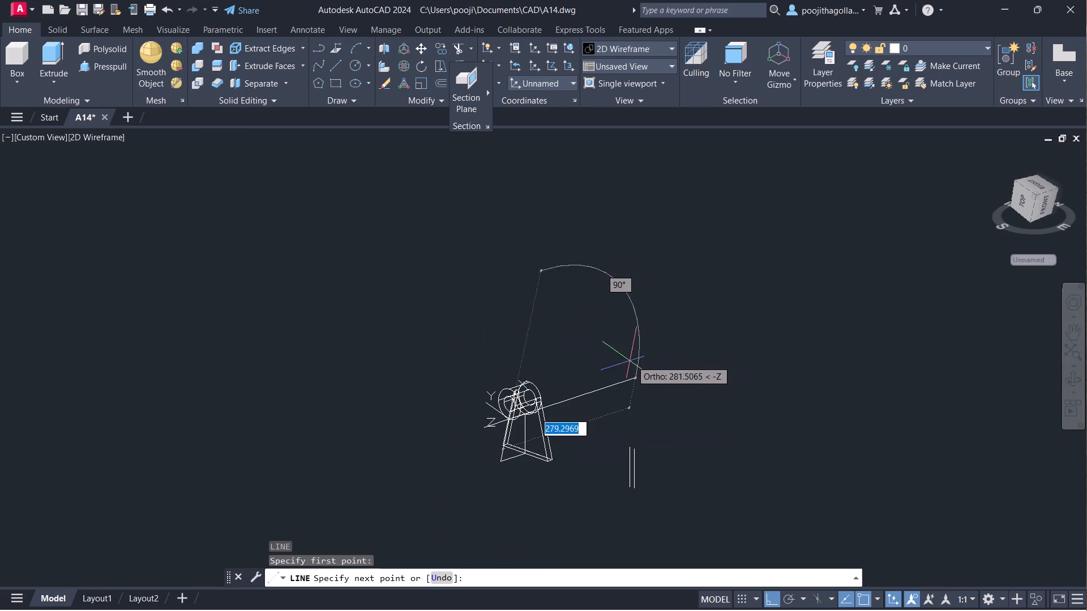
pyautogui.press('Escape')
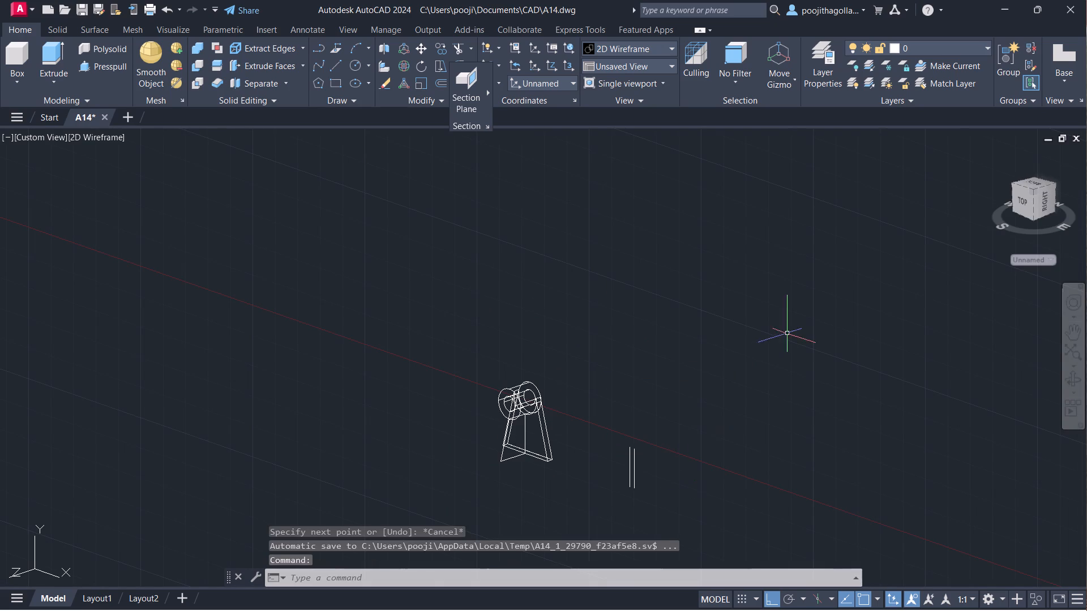
# Switch the model's visual style from 2D Wireframe to Shades of Gray.
pyautogui.scroll(6, 546, 446)
pyautogui.scroll(-2, 572, 431)
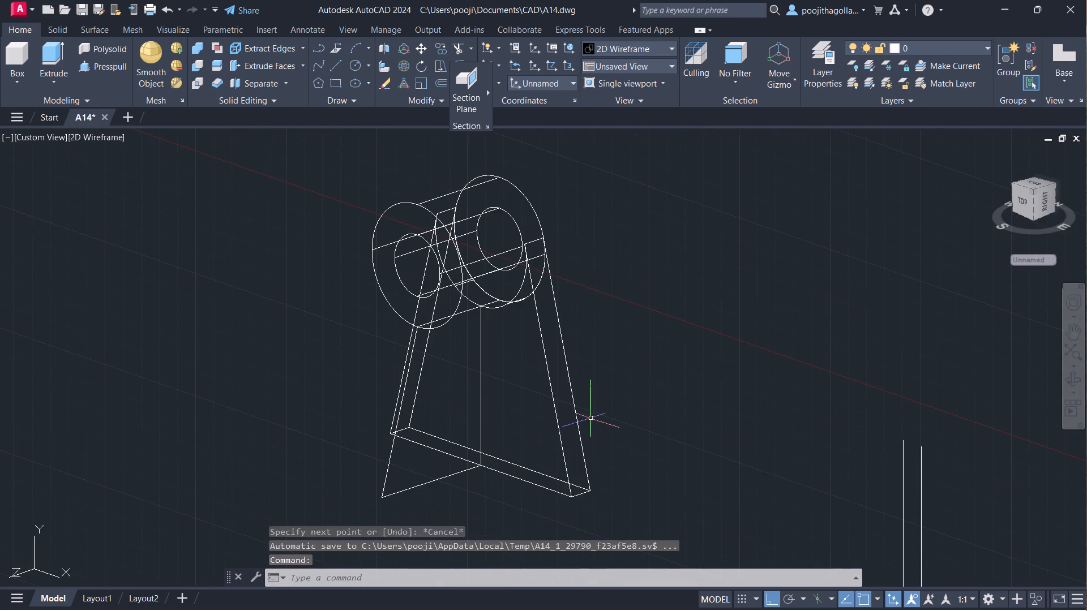
pyautogui.moveTo(597, 415); pyautogui.dragTo(633, 385, button='middle')
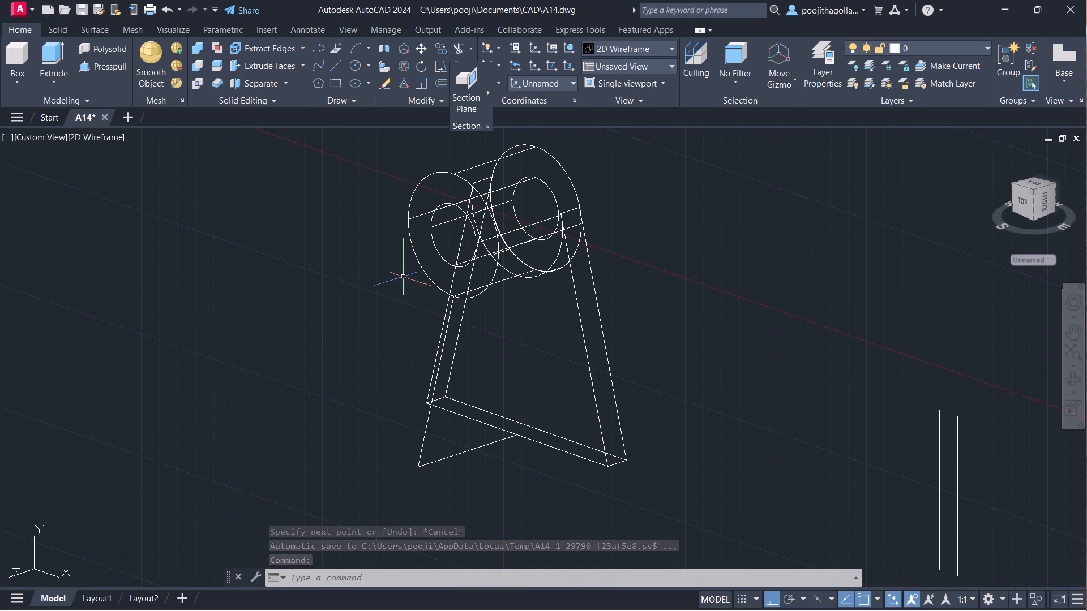
pyautogui.click(90, 138)
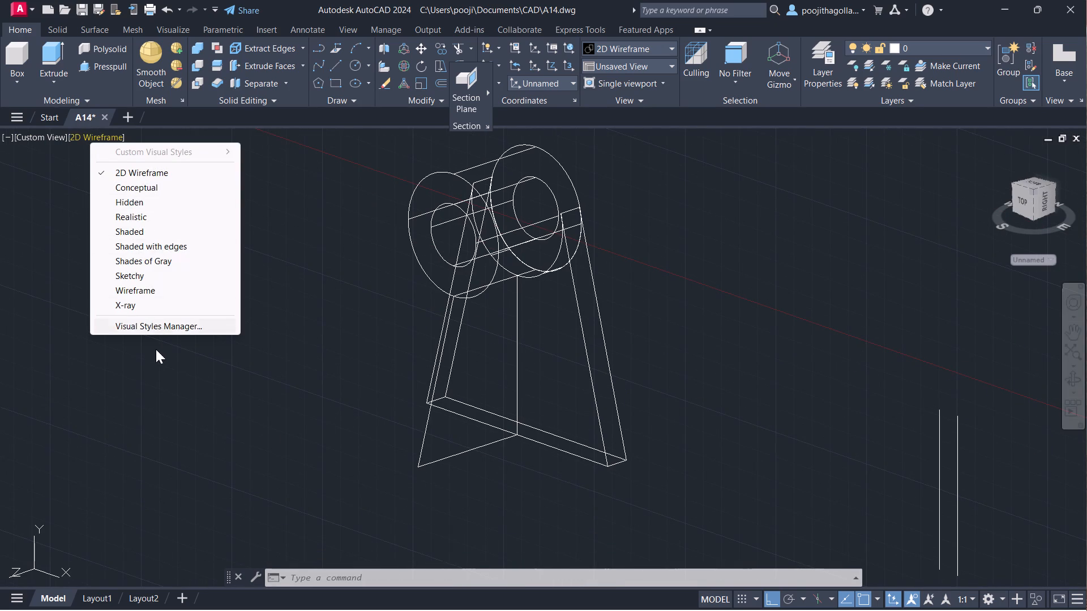
pyautogui.click(154, 265)
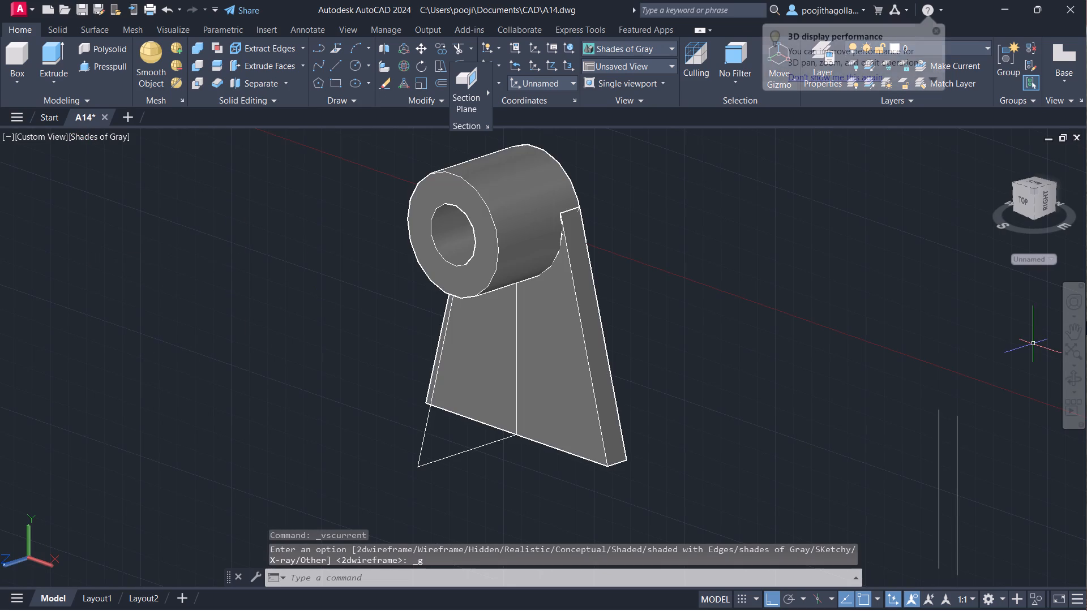
# Examine the shaded bracket, its bored boss and the rib outline from the boss's protruding side.
pyautogui.click(1077, 372)
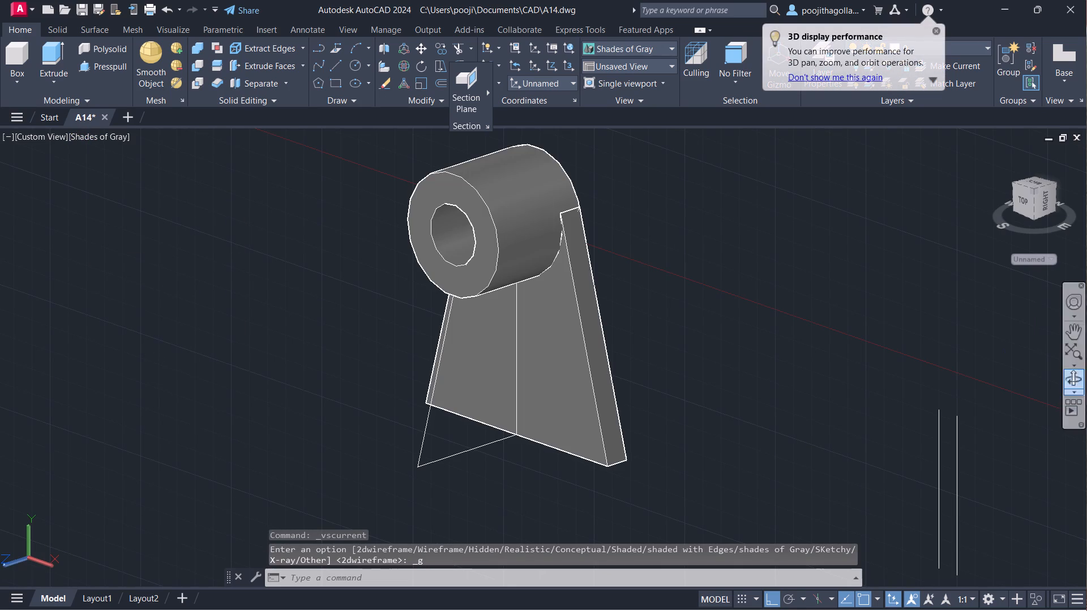
pyautogui.moveTo(634, 431); pyautogui.dragTo(785, 413)
pyautogui.scroll(-7, 544, 379)
pyautogui.scroll(1, 550, 383)
pyautogui.moveTo(550, 383); pyautogui.dragTo(550, 350, button='middle')
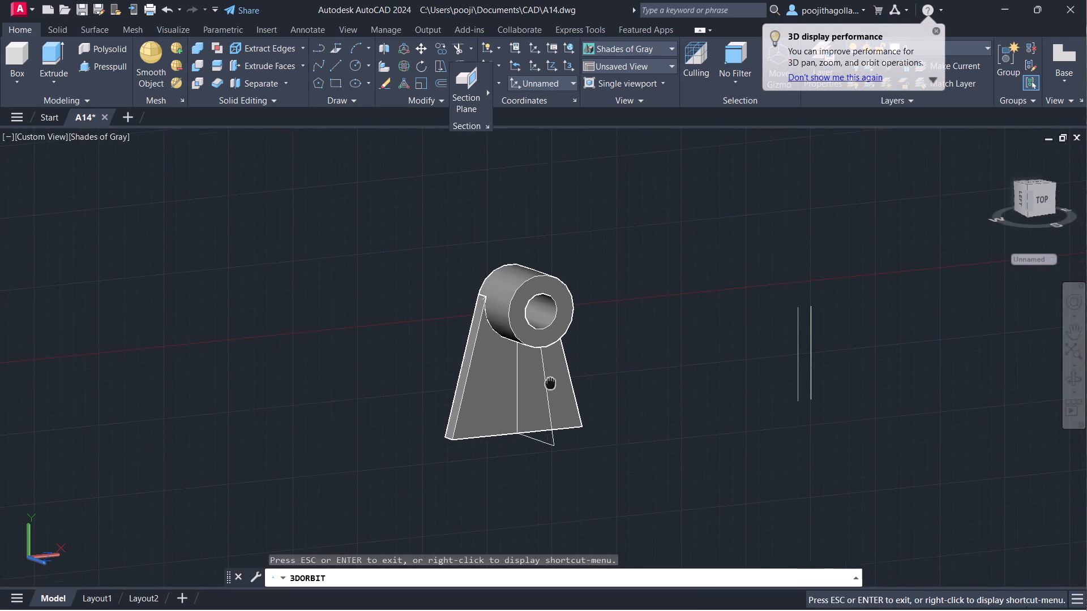
pyautogui.moveTo(550, 350); pyautogui.dragTo(550, 282, button='middle')
pyautogui.scroll(-3, 593, 260)
pyautogui.scroll(1, 593, 260)
pyautogui.moveTo(600, 280); pyautogui.dragTo(604, 320, button='middle')
pyautogui.press('Escape')
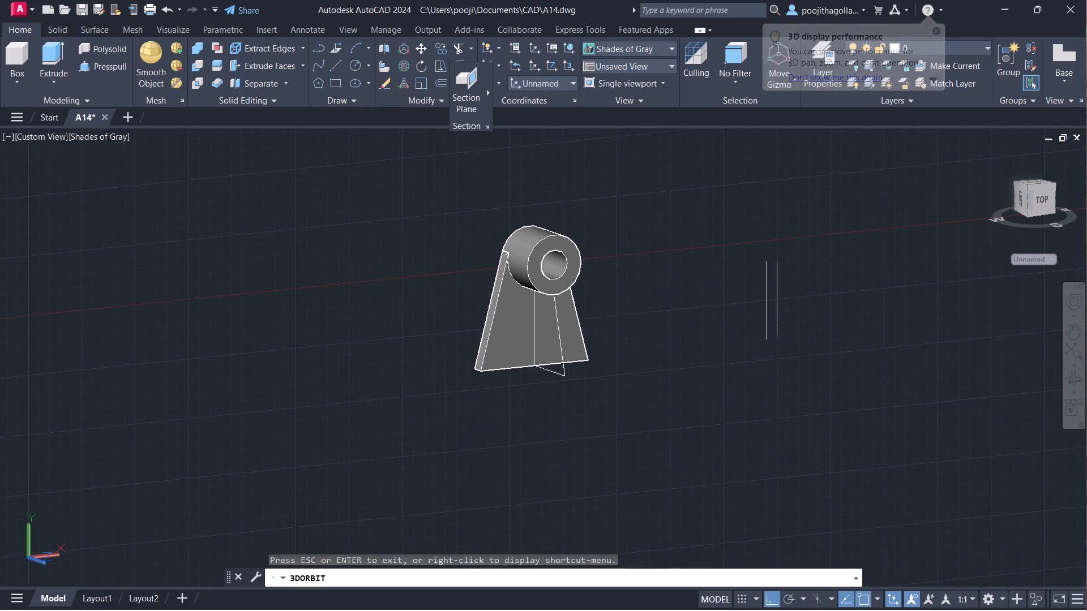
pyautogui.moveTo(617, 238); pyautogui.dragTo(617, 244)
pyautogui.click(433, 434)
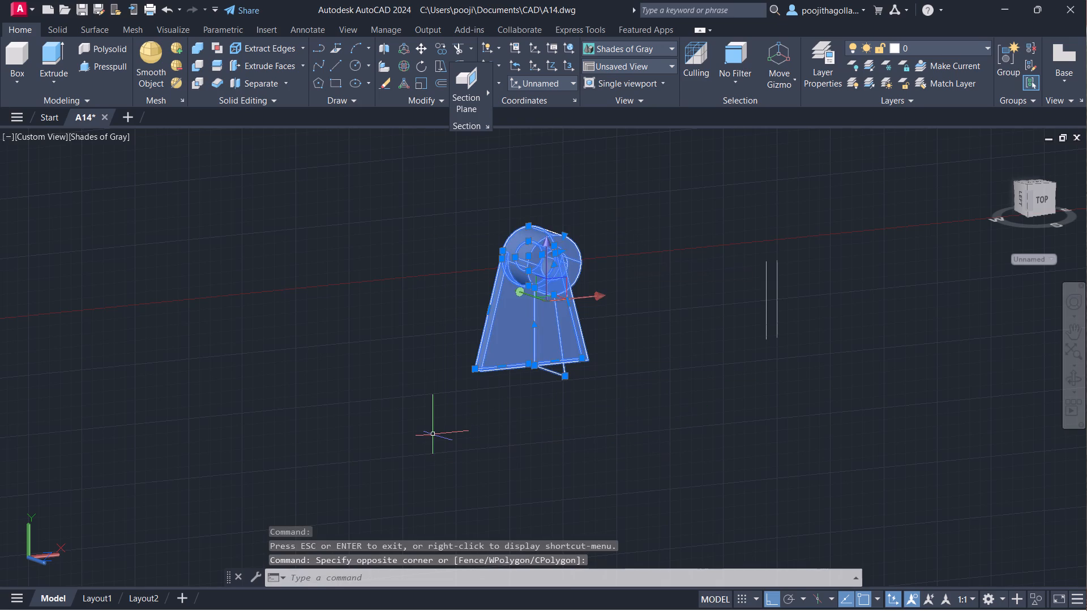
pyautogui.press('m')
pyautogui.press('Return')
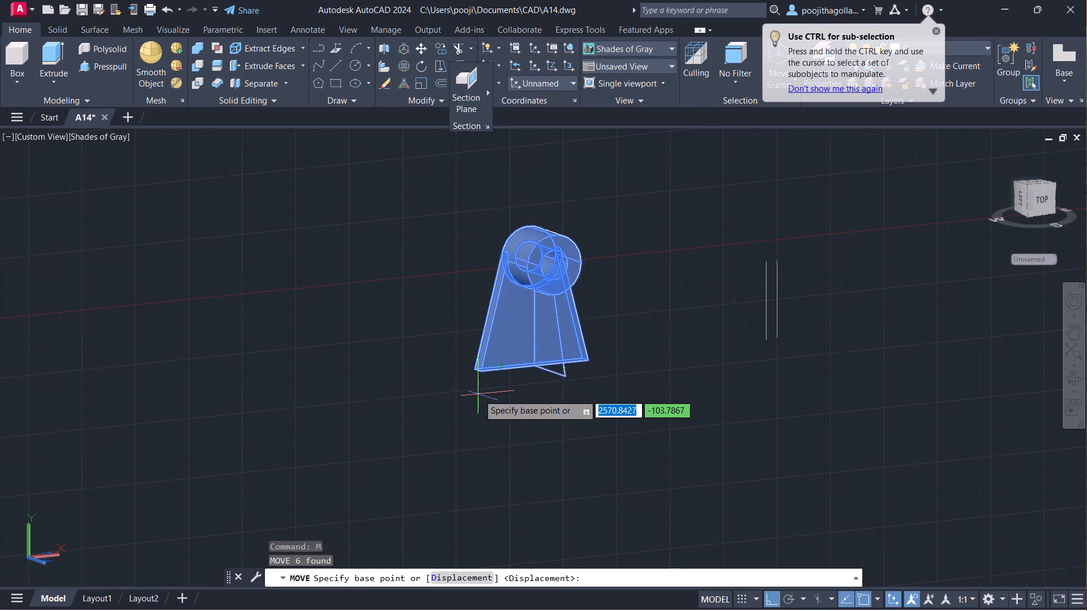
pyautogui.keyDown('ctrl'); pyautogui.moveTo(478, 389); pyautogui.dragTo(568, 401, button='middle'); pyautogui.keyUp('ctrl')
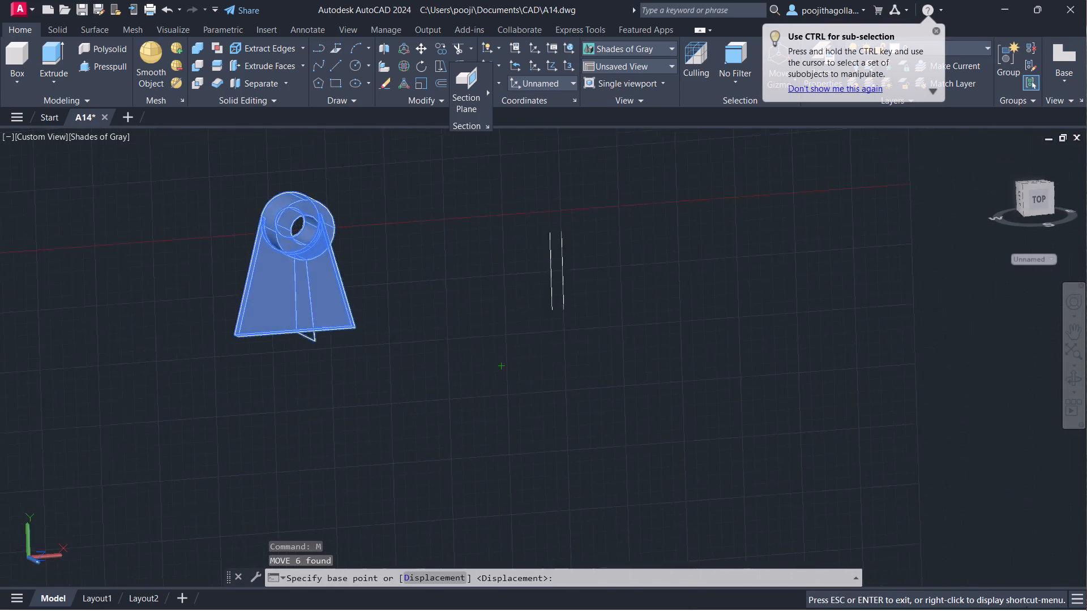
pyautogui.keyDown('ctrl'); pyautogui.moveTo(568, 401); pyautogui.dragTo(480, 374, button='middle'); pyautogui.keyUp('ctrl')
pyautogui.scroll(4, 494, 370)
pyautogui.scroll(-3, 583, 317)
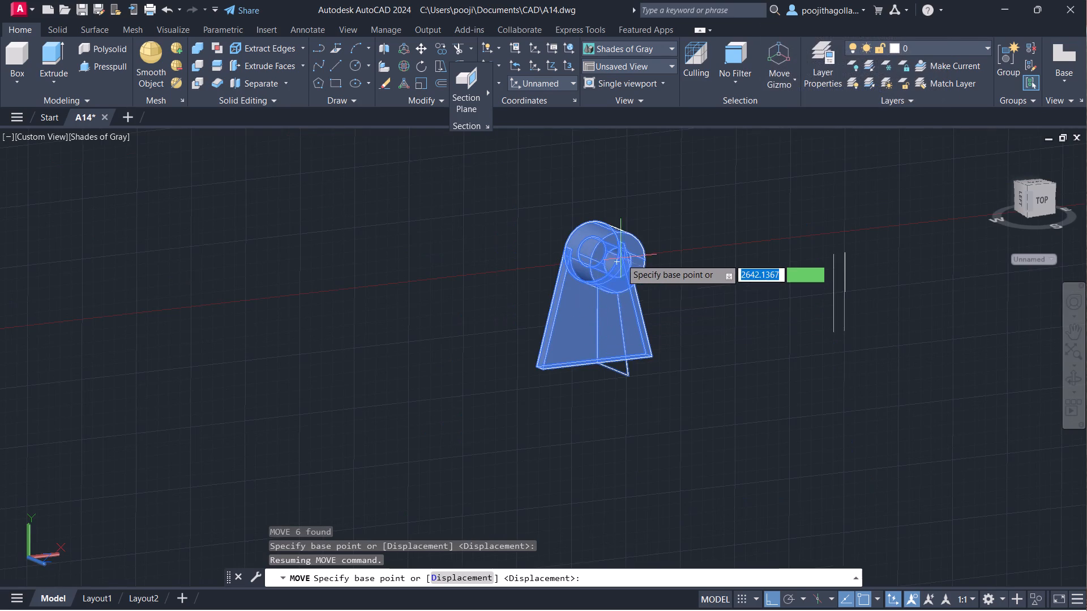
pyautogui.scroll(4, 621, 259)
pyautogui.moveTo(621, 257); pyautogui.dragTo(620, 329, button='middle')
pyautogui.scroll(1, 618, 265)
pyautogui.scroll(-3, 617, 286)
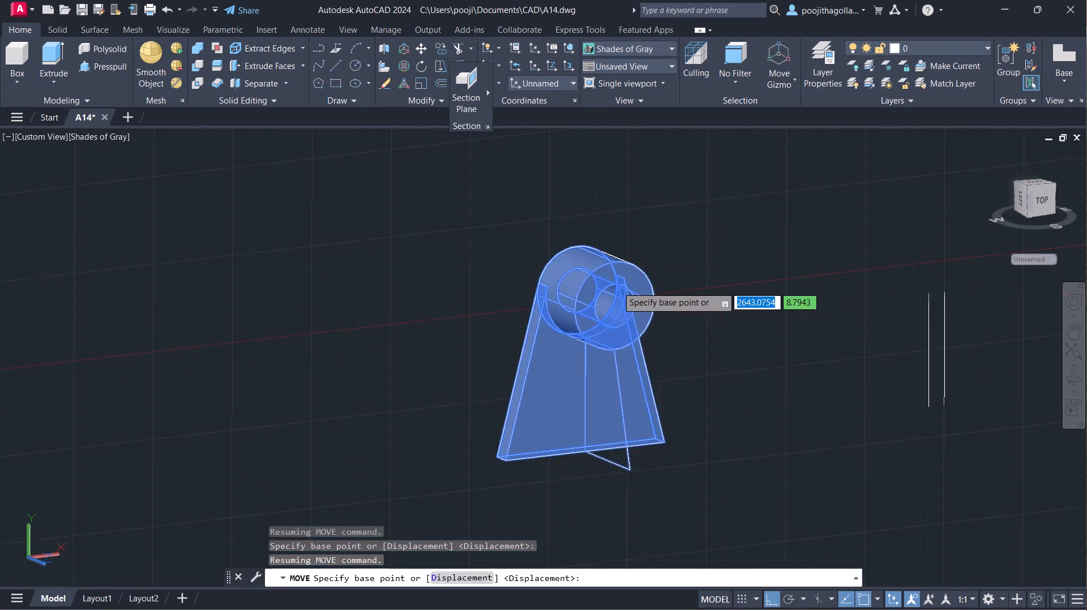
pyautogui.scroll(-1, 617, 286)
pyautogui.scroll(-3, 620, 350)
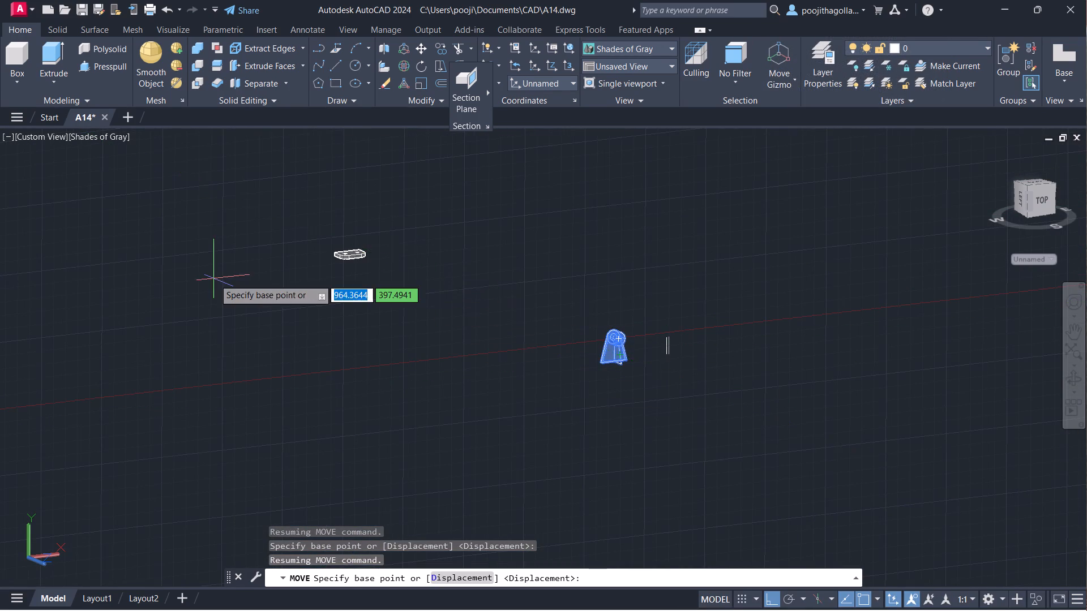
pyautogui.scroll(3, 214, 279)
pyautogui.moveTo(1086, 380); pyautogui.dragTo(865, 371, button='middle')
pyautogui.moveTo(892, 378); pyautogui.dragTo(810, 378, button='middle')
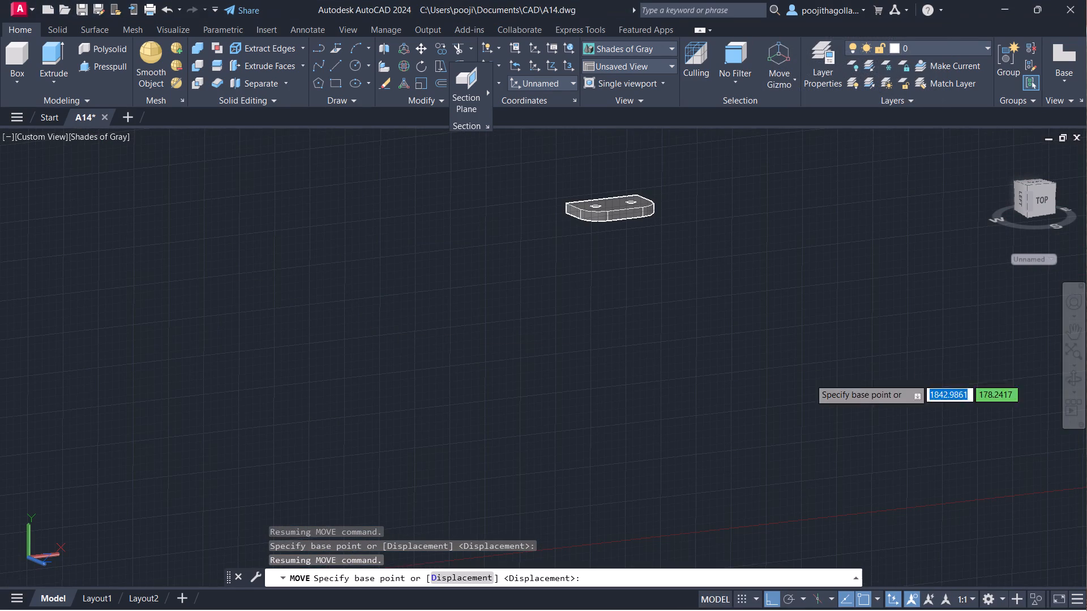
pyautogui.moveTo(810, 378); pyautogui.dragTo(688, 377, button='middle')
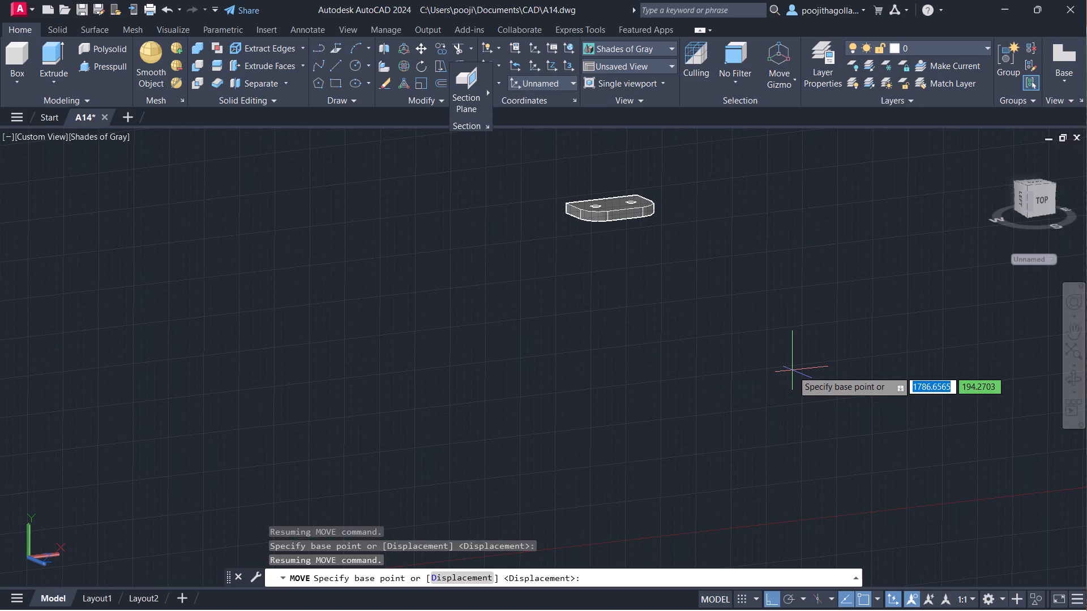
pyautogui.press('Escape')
# Move the bracket, boss and rib outline from the midpoint of the web's rear bottom edge to the midpoint of the base plate's rear bottom edge.
pyautogui.moveTo(900, 371); pyautogui.dragTo(373, 376, button='middle')
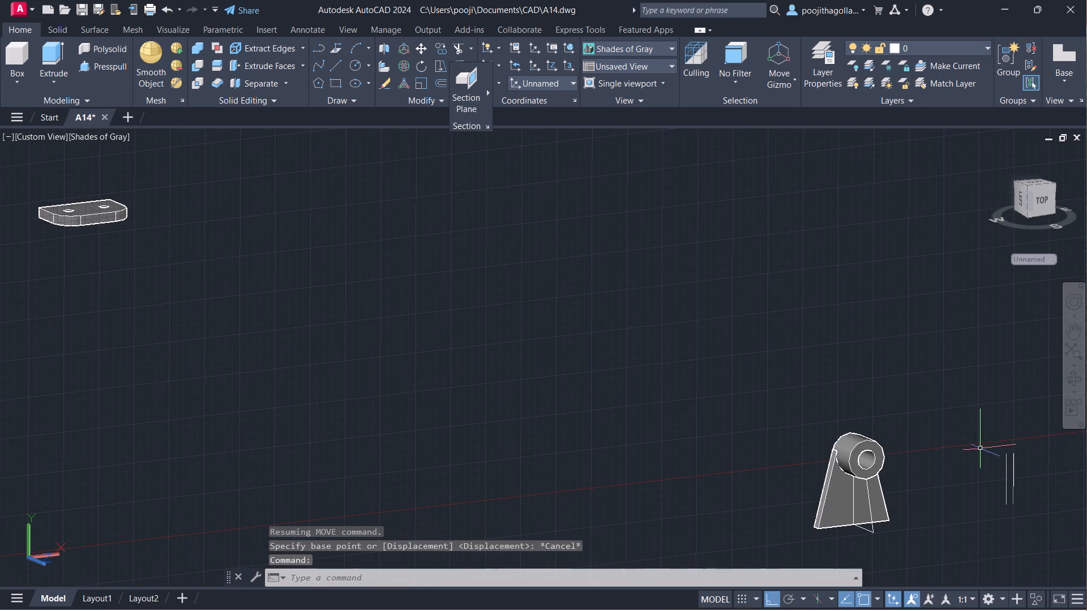
pyautogui.moveTo(966, 448); pyautogui.dragTo(774, 326, button='middle')
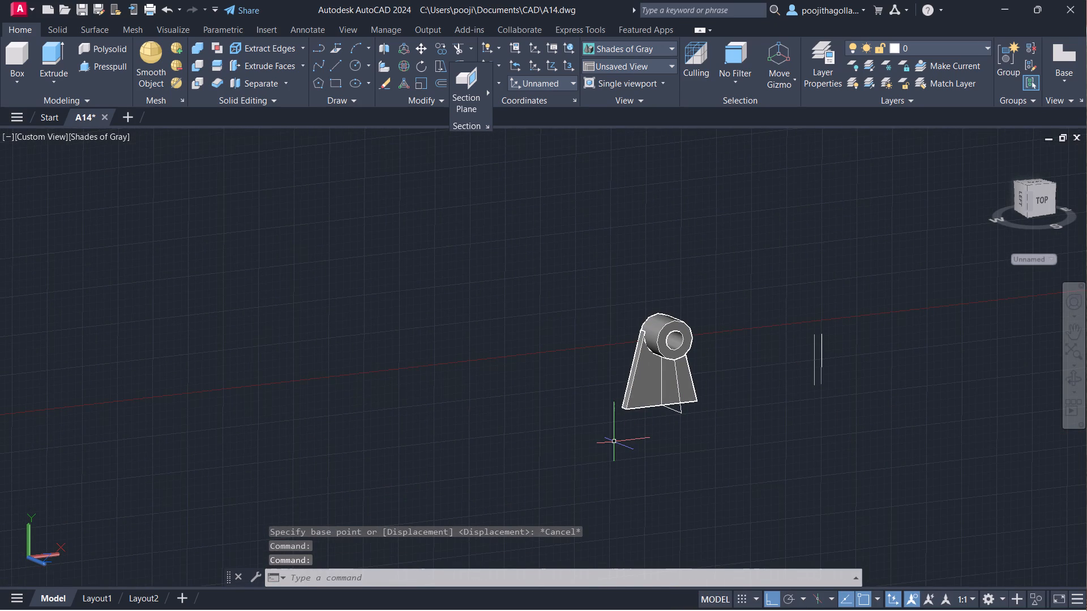
pyautogui.keyDown('shift'); pyautogui.moveTo(614, 442); pyautogui.dragTo(831, 429, button='middle'); pyautogui.keyUp('shift')
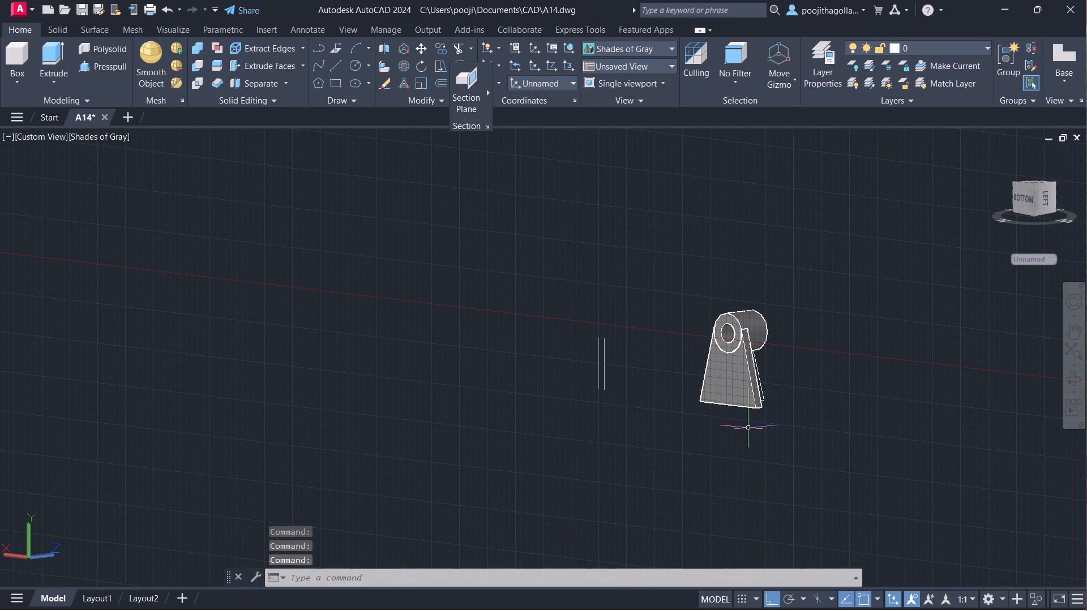
pyautogui.click(810, 291)
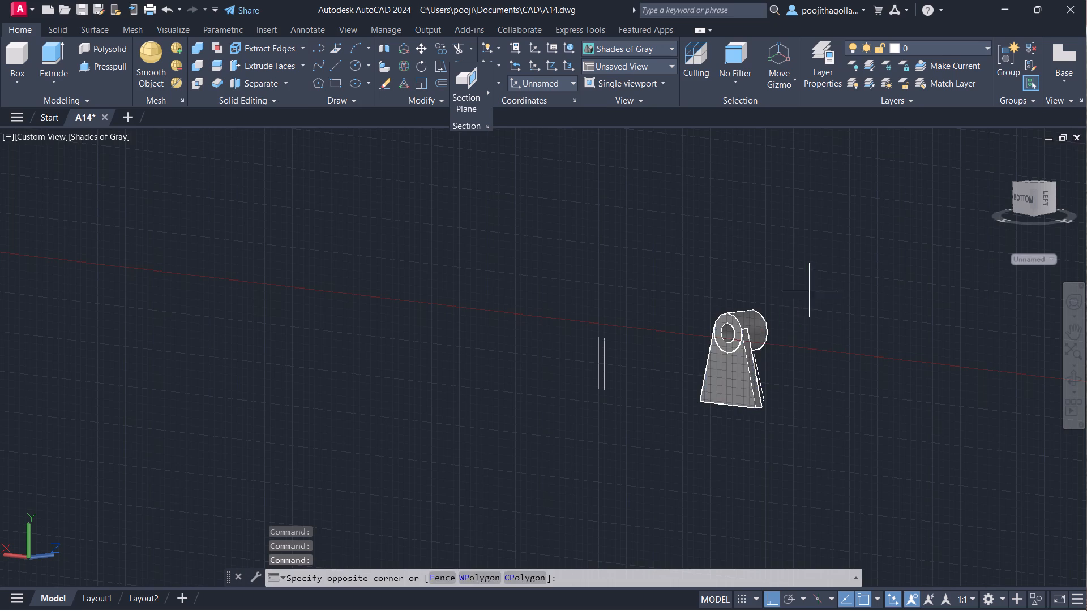
pyautogui.click(705, 436)
pyautogui.press('m')
pyautogui.press('Return')
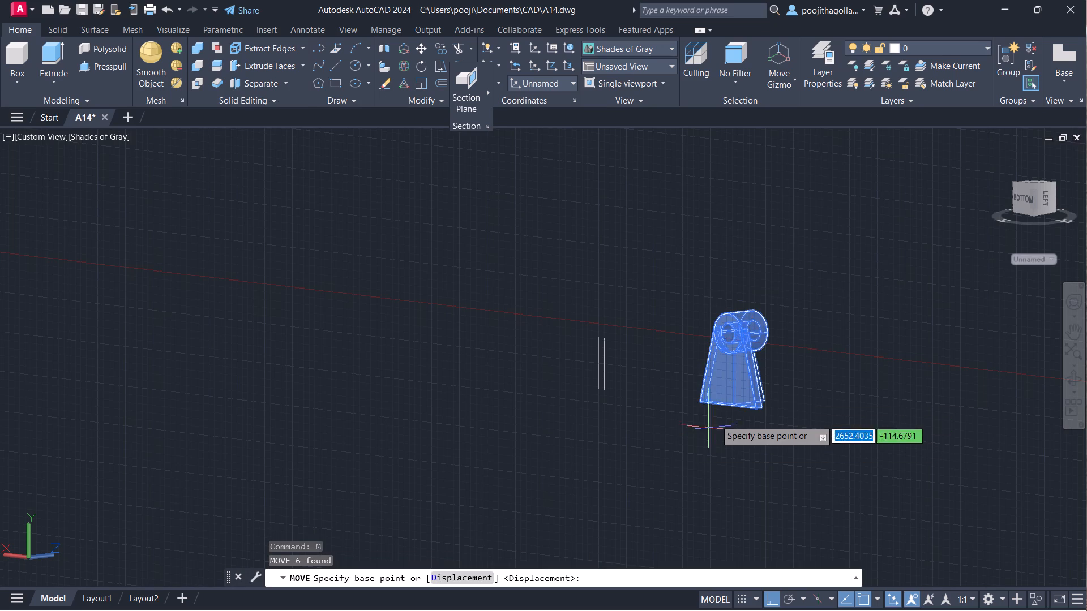
pyautogui.scroll(6, 729, 400)
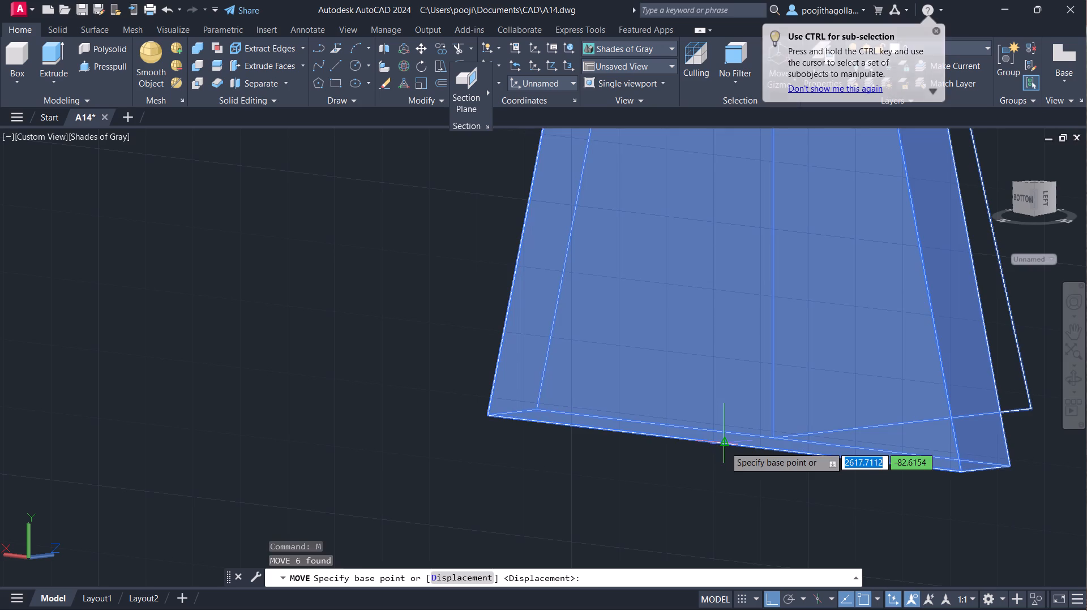
pyautogui.click(725, 446)
pyautogui.scroll(-9, 622, 454)
pyautogui.moveTo(615, 463); pyautogui.dragTo(750, 333, button='middle')
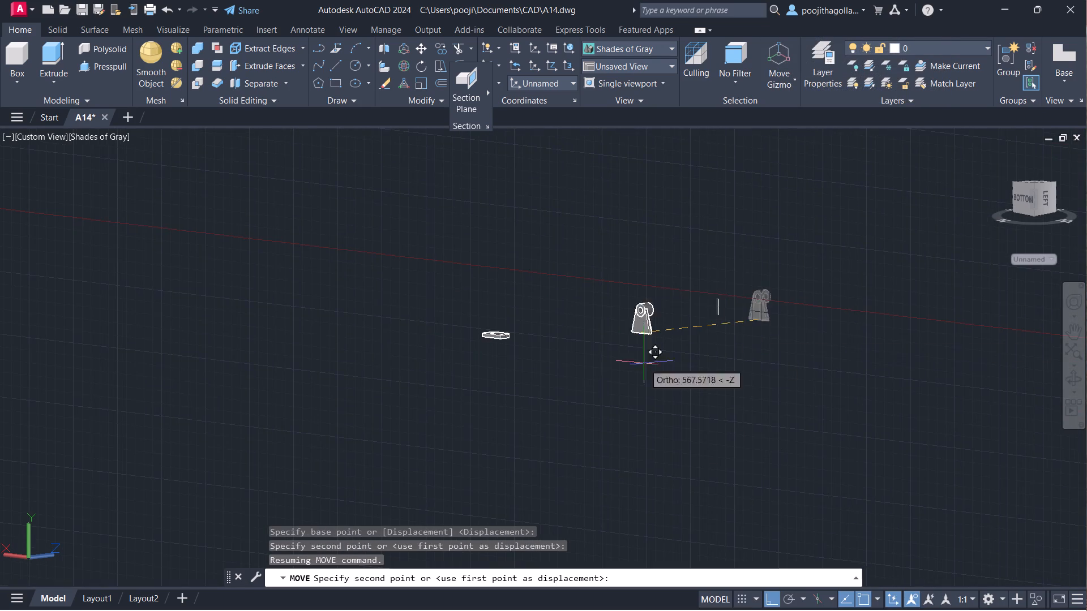
pyautogui.scroll(5, 557, 373)
pyautogui.moveTo(275, 110); pyautogui.dragTo(559, 253, button='middle')
pyautogui.moveTo(397, 243); pyautogui.dragTo(707, 365, button='middle')
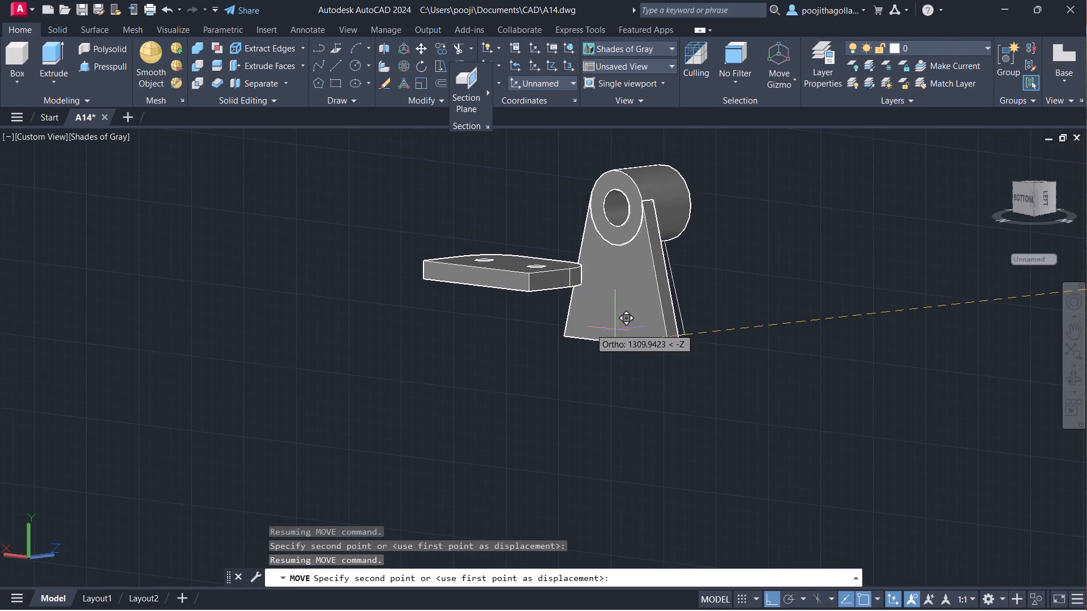
pyautogui.scroll(4, 542, 312)
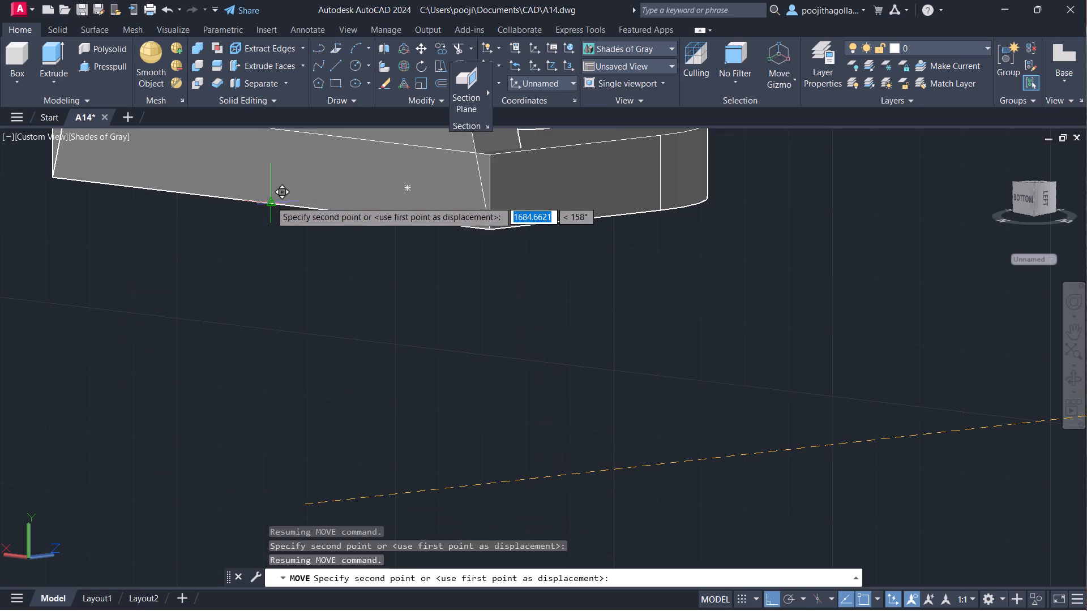
pyautogui.click(271, 201)
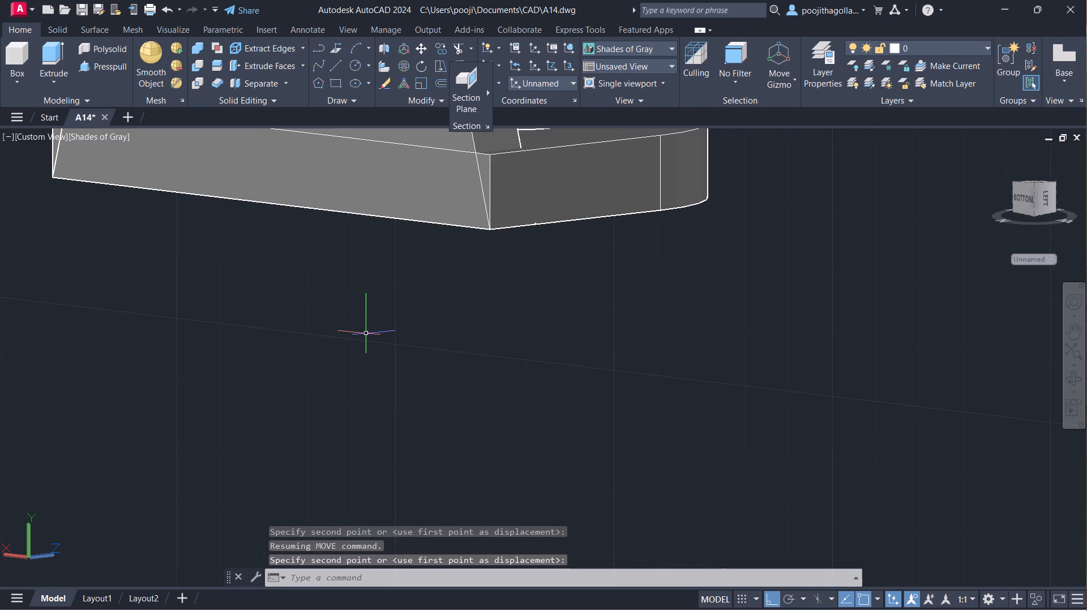
# Examine the bracket on the base plate, and how the rib outline sits below the boss and against the plate.
pyautogui.scroll(-1, 430, 291)
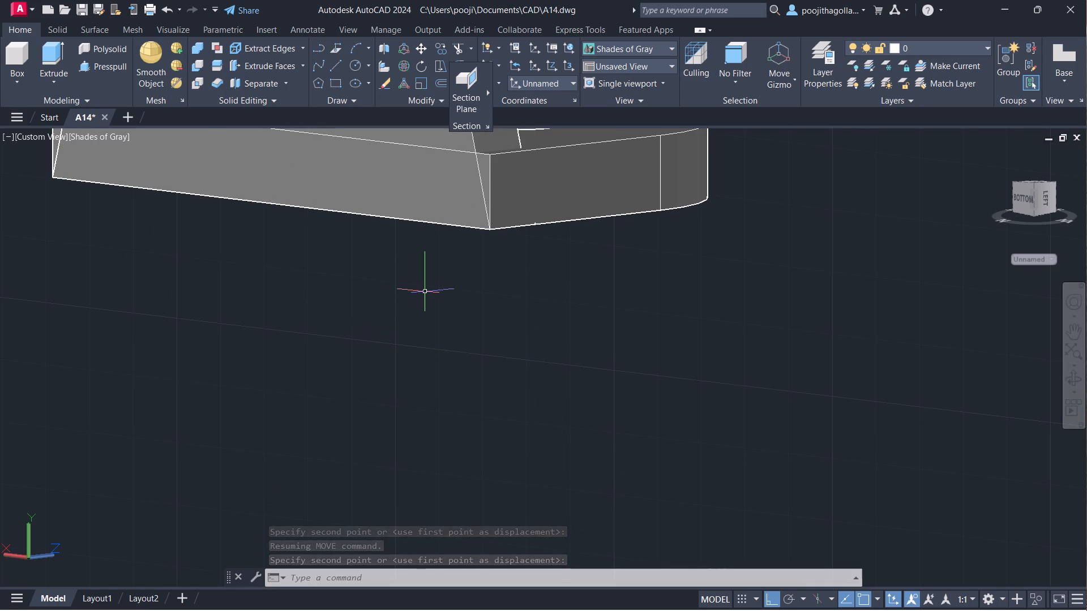
pyautogui.scroll(-1, 430, 291)
pyautogui.moveTo(469, 286); pyautogui.dragTo(459, 399, button='middle')
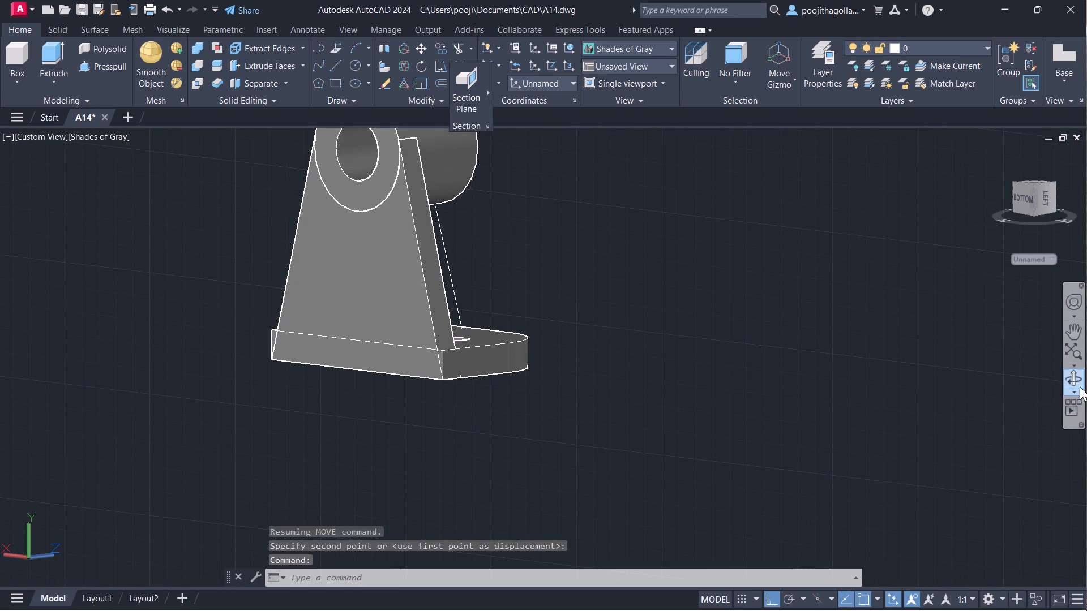
pyautogui.click(1073, 385)
pyautogui.moveTo(792, 378); pyautogui.dragTo(602, 432)
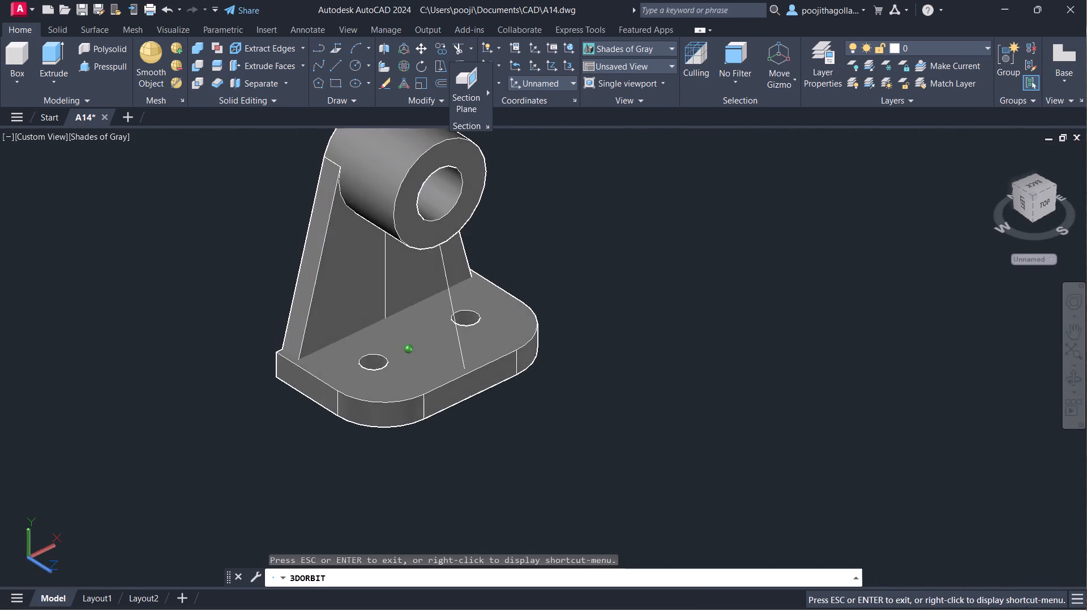
pyautogui.moveTo(602, 432); pyautogui.dragTo(683, 427)
pyautogui.scroll(2, 487, 294)
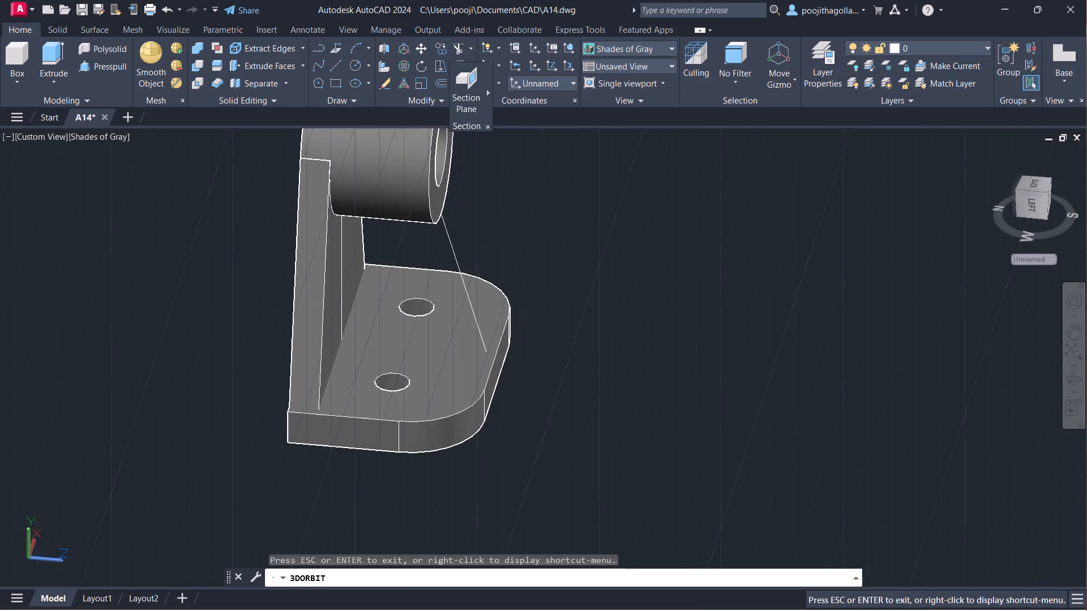
pyautogui.moveTo(502, 289); pyautogui.dragTo(540, 343, button='middle')
pyautogui.scroll(1, 540, 343)
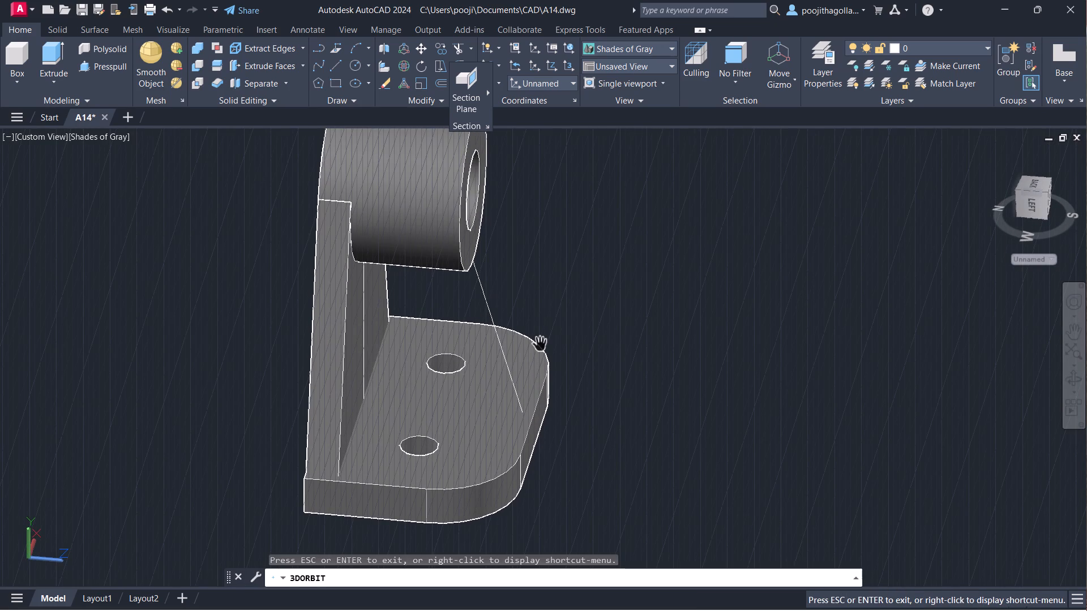
pyautogui.scroll(-1, 549, 347)
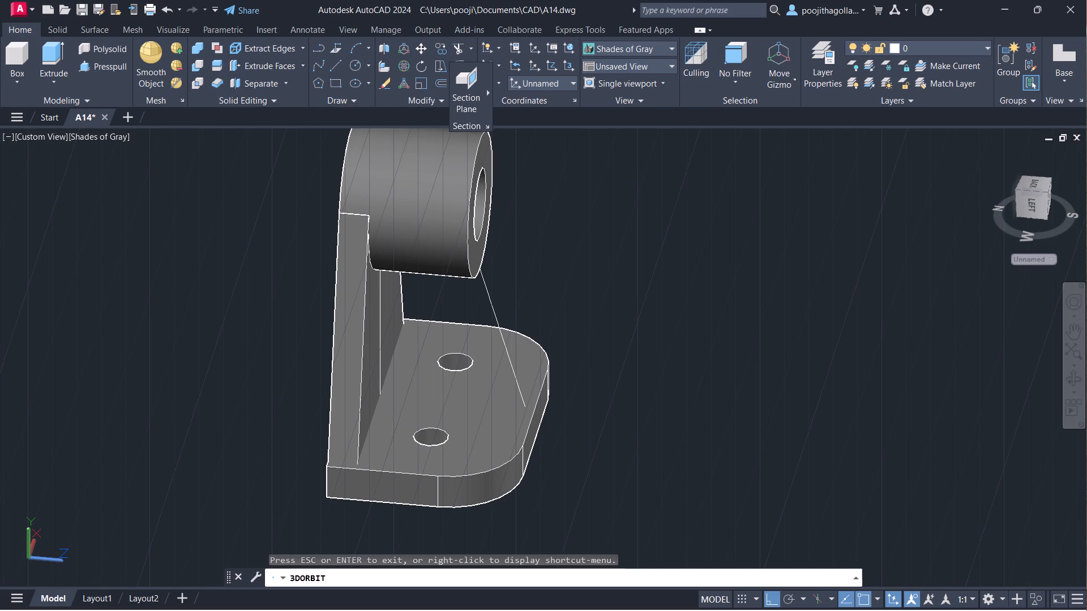
pyautogui.moveTo(559, 302); pyautogui.dragTo(529, 270, button='middle')
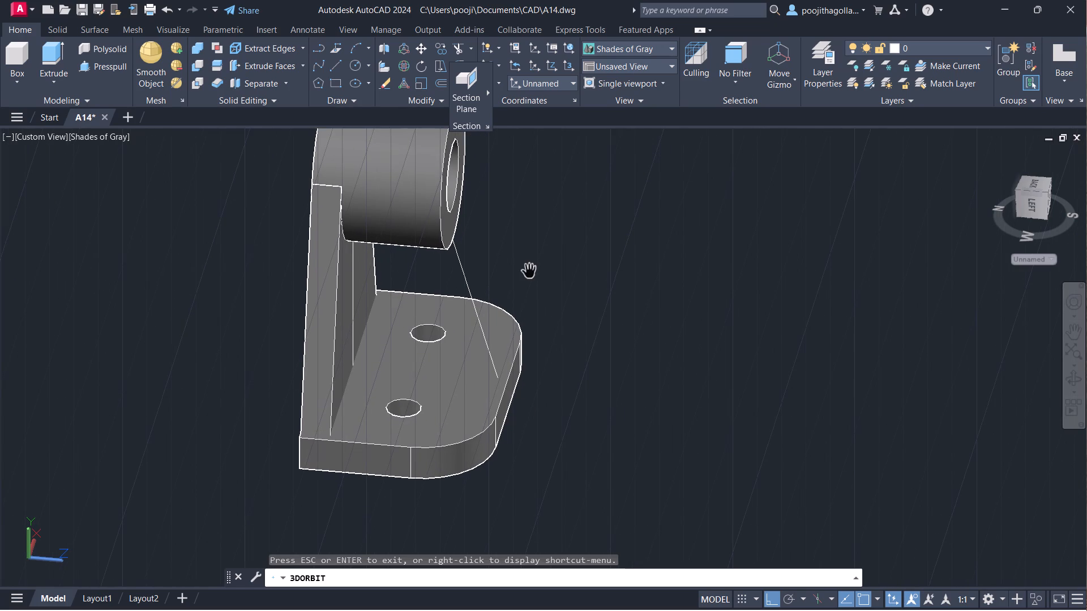
pyautogui.press('Escape')
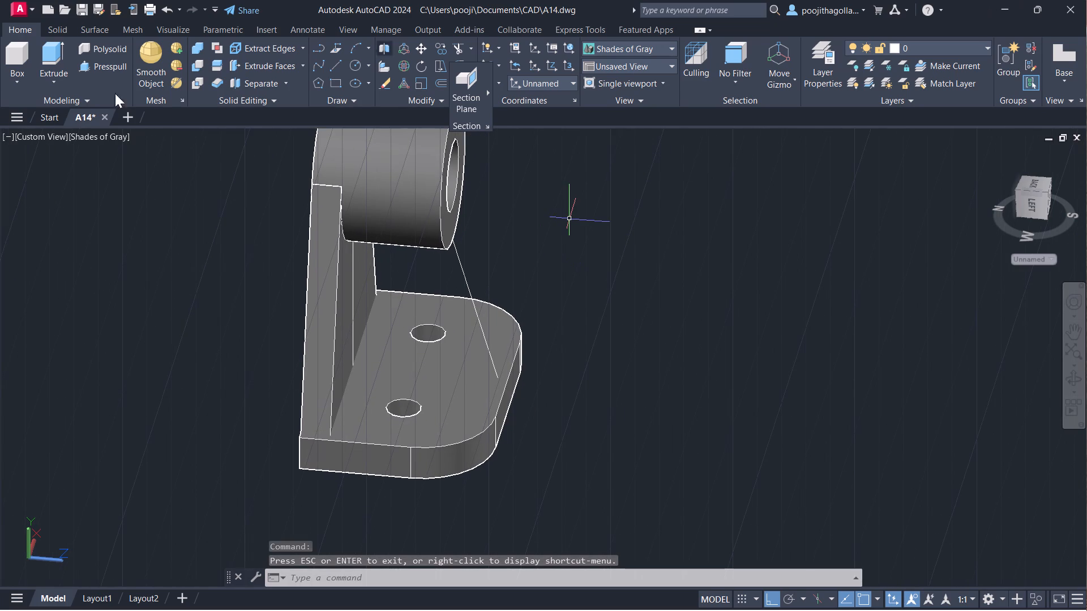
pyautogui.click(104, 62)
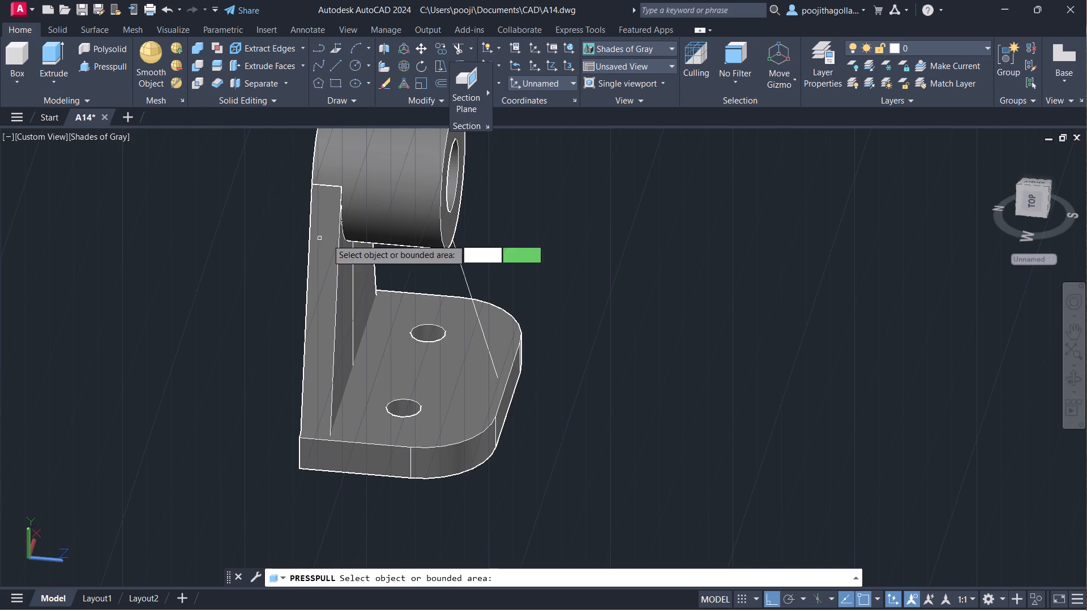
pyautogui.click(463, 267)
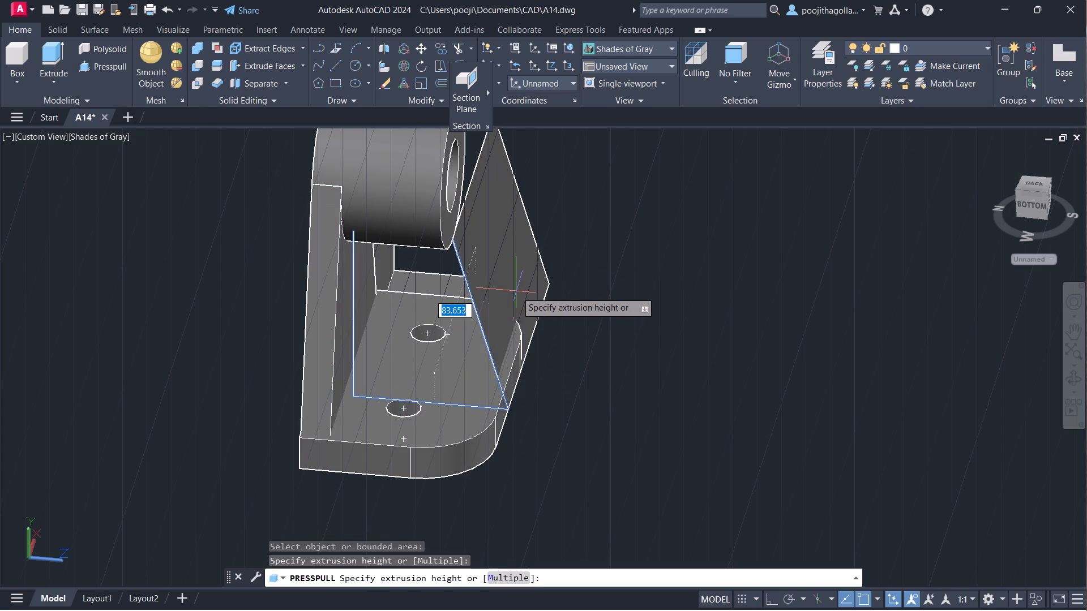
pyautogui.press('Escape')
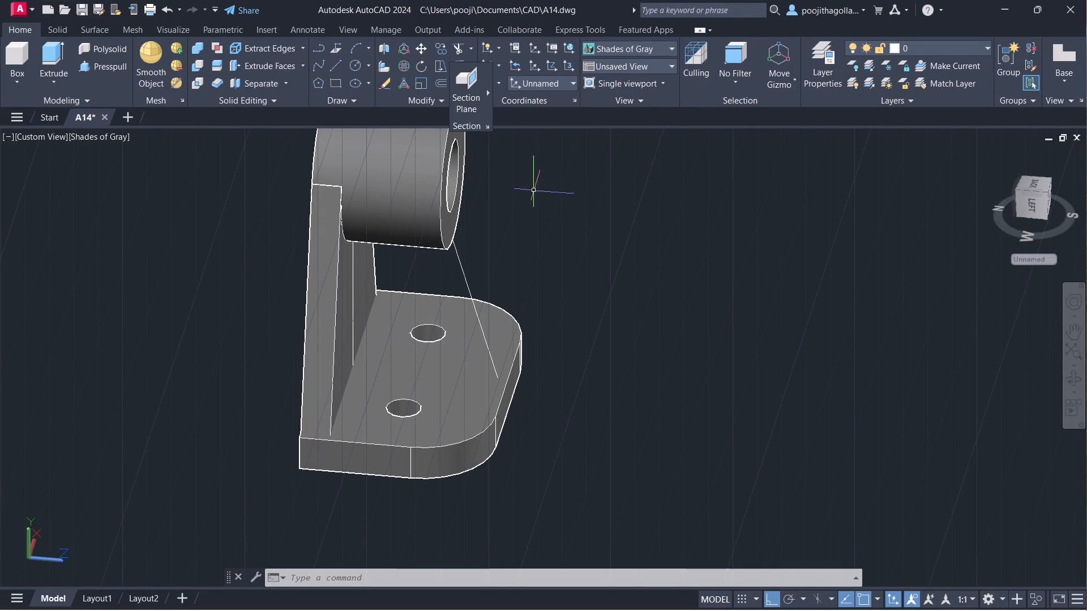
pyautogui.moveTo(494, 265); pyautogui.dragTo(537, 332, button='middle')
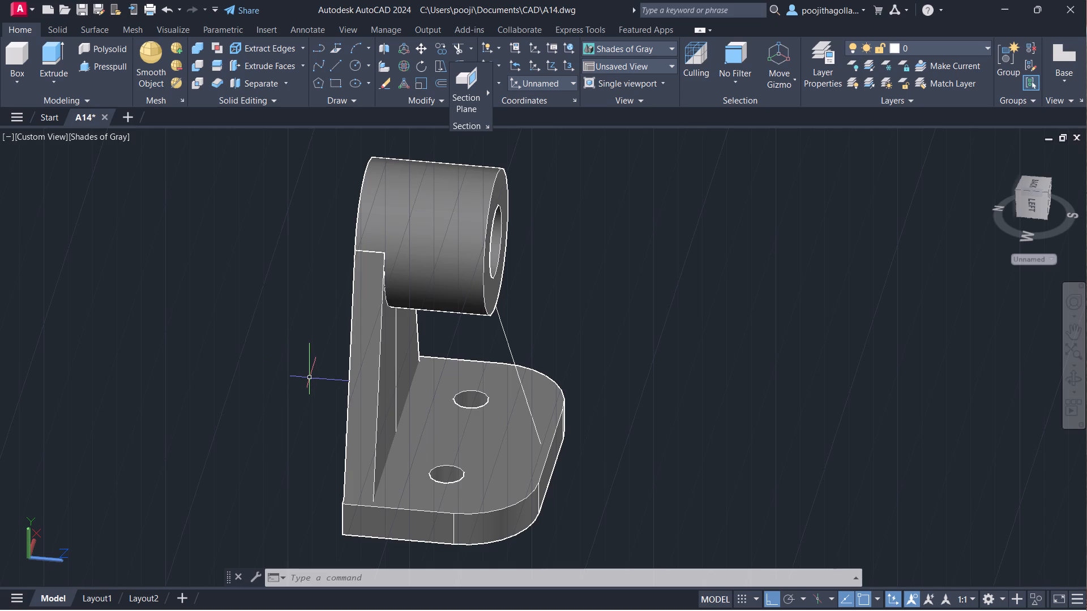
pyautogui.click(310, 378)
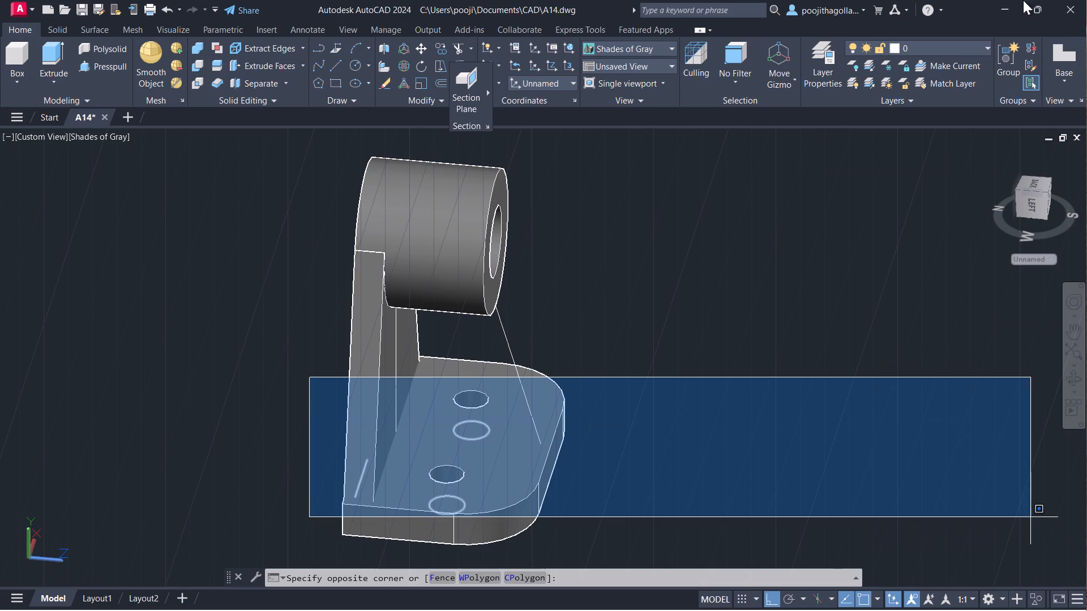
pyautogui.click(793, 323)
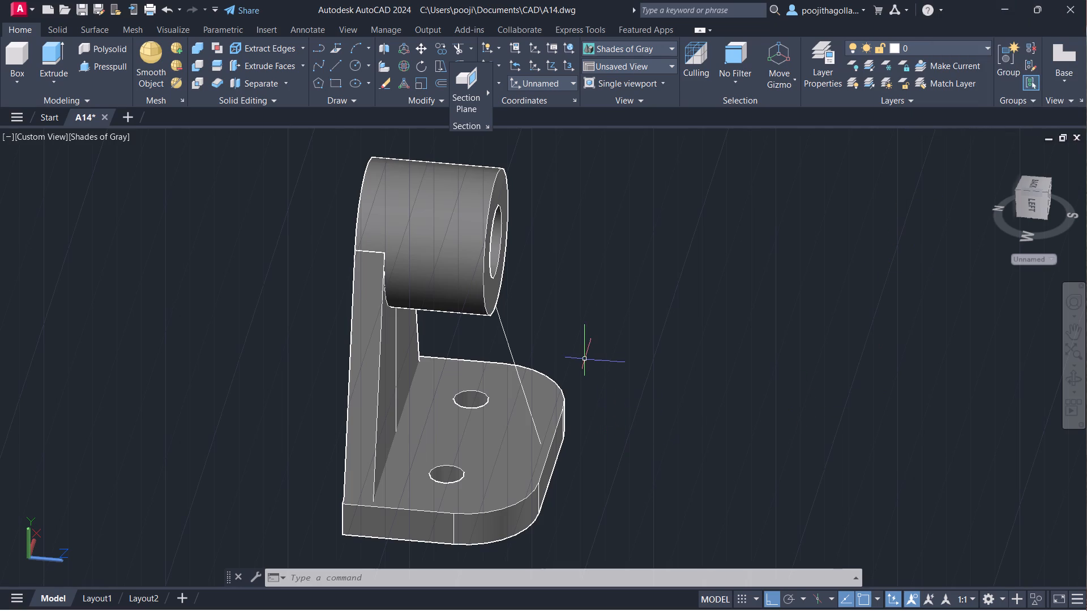
# Move the rib outline straight up from its outer lower corner onto the base plate's outer top edge.
pyautogui.scroll(1, 536, 359)
pyautogui.moveTo(561, 386); pyautogui.dragTo(546, 296, button='middle')
pyautogui.click(477, 237)
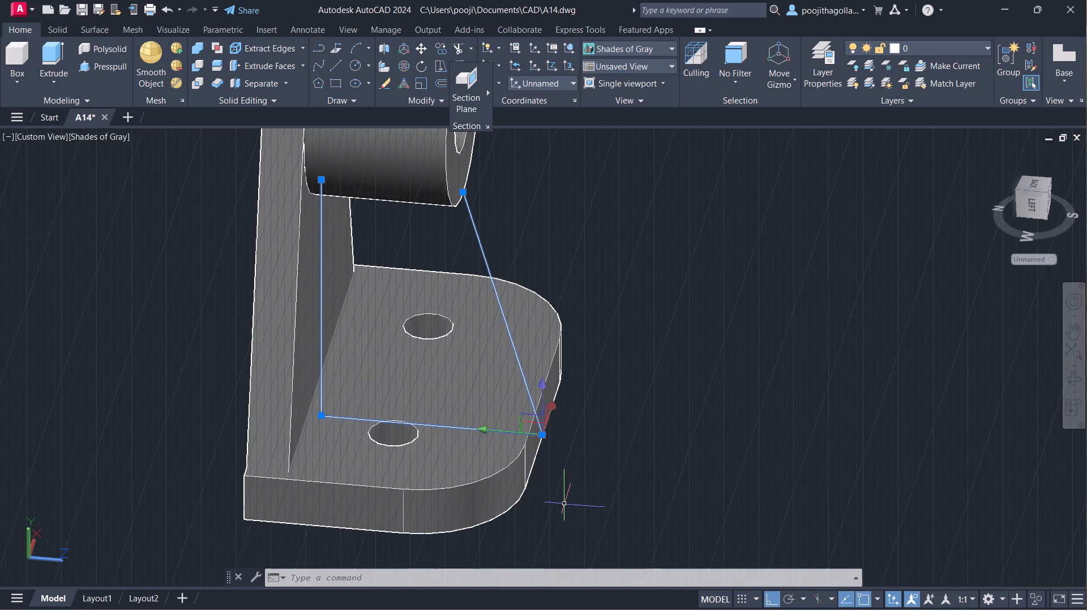
pyautogui.press('m')
pyautogui.press('Return')
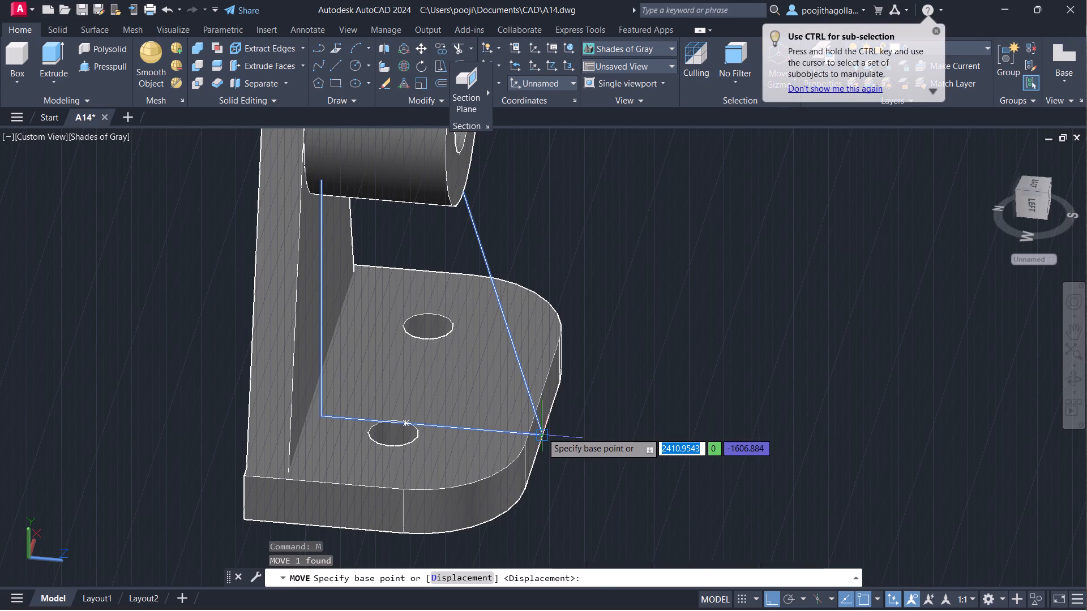
pyautogui.click(542, 432)
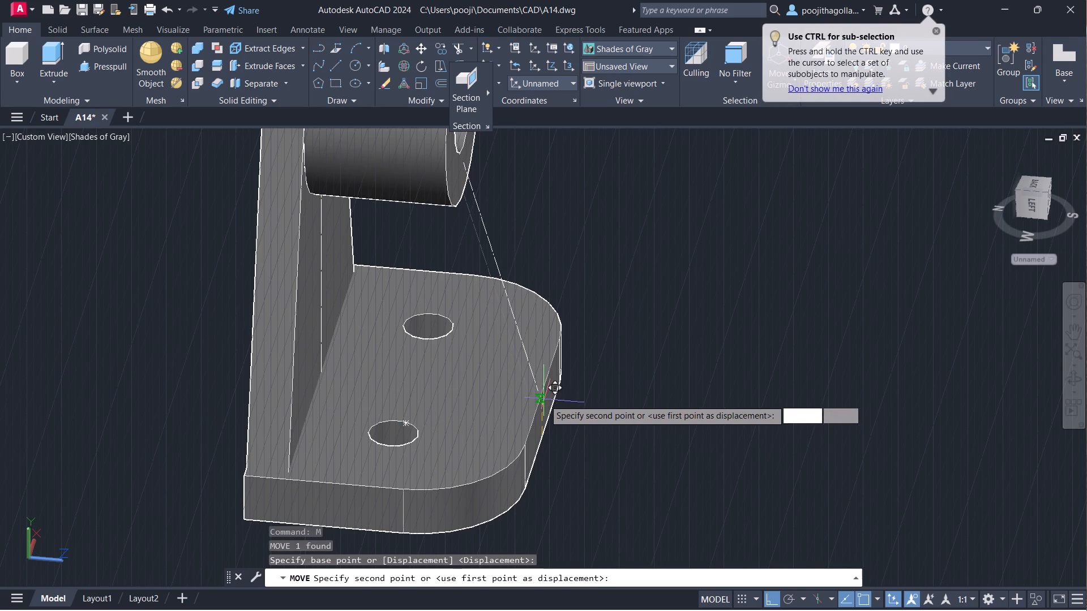
pyautogui.click(544, 393)
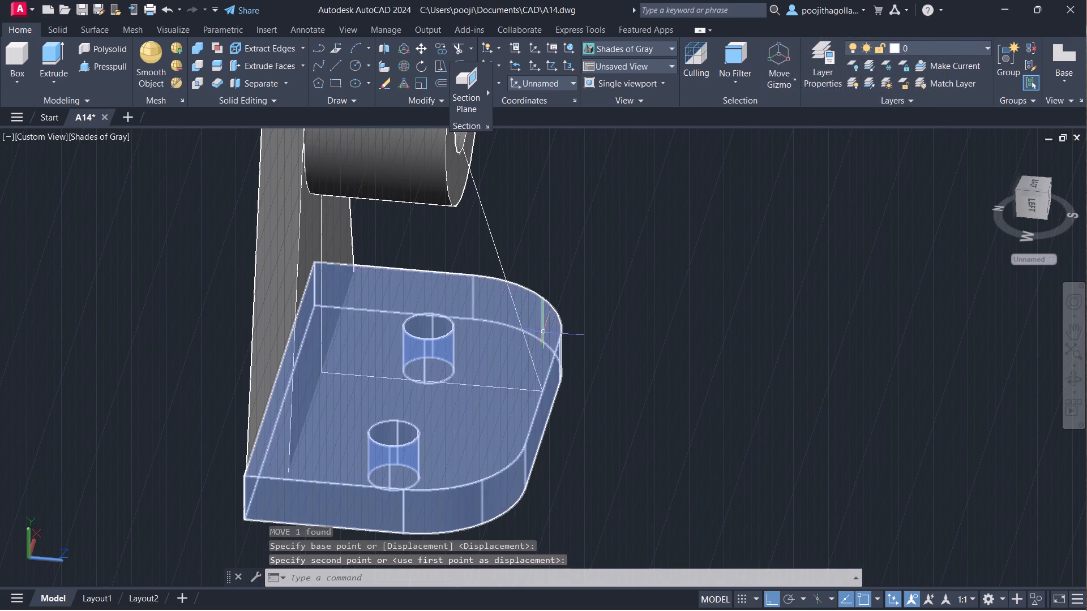
# Examine where the raised rib outline meets the base plate's top face and the boss's bored end face.
pyautogui.moveTo(550, 307); pyautogui.dragTo(530, 405, button='middle')
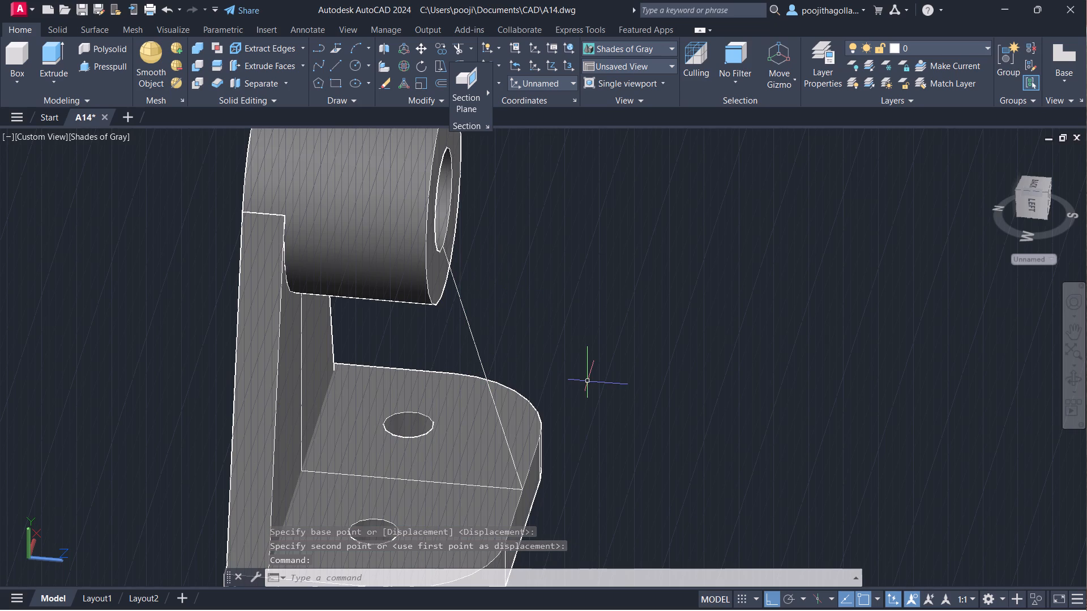
pyautogui.keyDown('ctrl'); pyautogui.moveTo(588, 381); pyautogui.dragTo(631, 384, button='middle'); pyautogui.keyUp('ctrl')
pyautogui.scroll(-1, 466, 342)
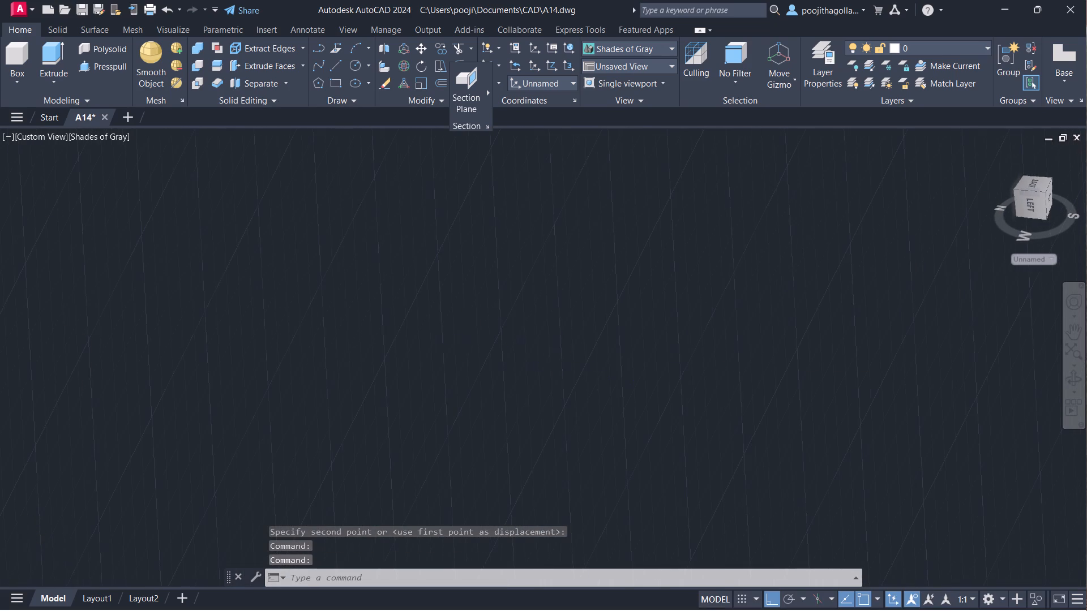
pyautogui.scroll(-4, 466, 342)
pyautogui.scroll(6, 331, 344)
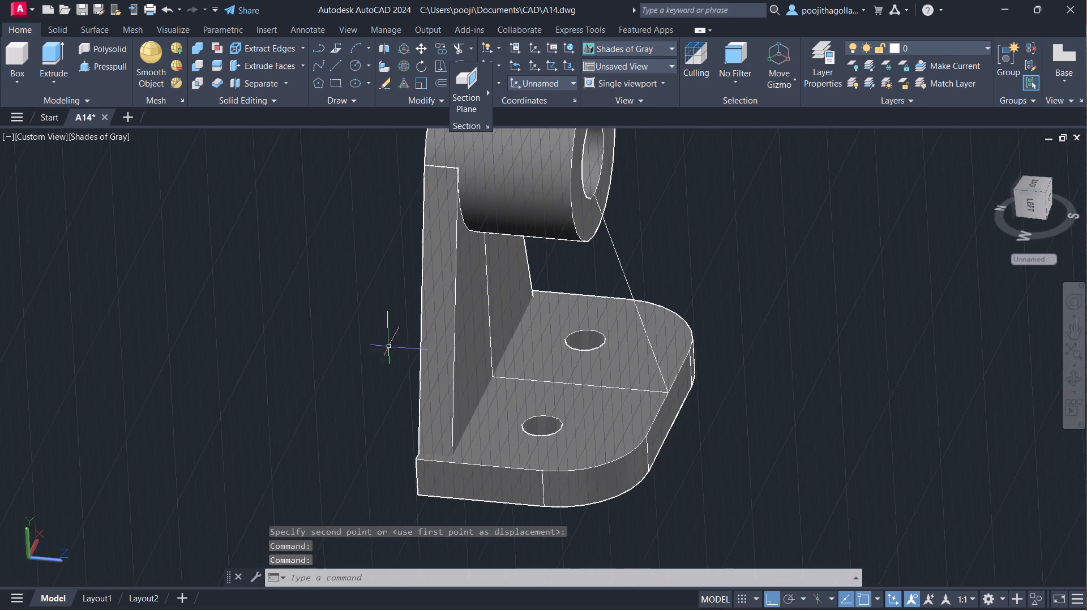
pyautogui.moveTo(404, 347); pyautogui.dragTo(293, 327, button='middle')
pyautogui.keyDown('ctrl'); pyautogui.moveTo(442, 334); pyautogui.dragTo(459, 332, button='middle'); pyautogui.keyUp('ctrl')
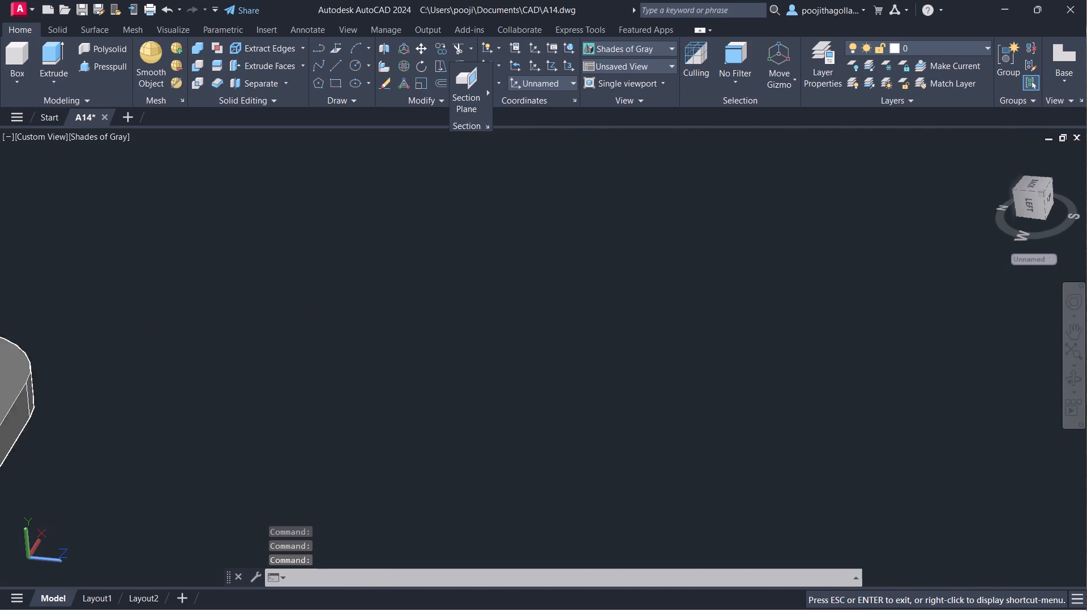
pyautogui.keyDown('ctrl'); pyautogui.moveTo(459, 332); pyautogui.dragTo(441, 328, button='middle'); pyautogui.keyUp('ctrl')
pyautogui.scroll(3, 448, 388)
pyautogui.moveTo(448, 388); pyautogui.dragTo(464, 287, button='middle')
pyautogui.scroll(-2, 467, 295)
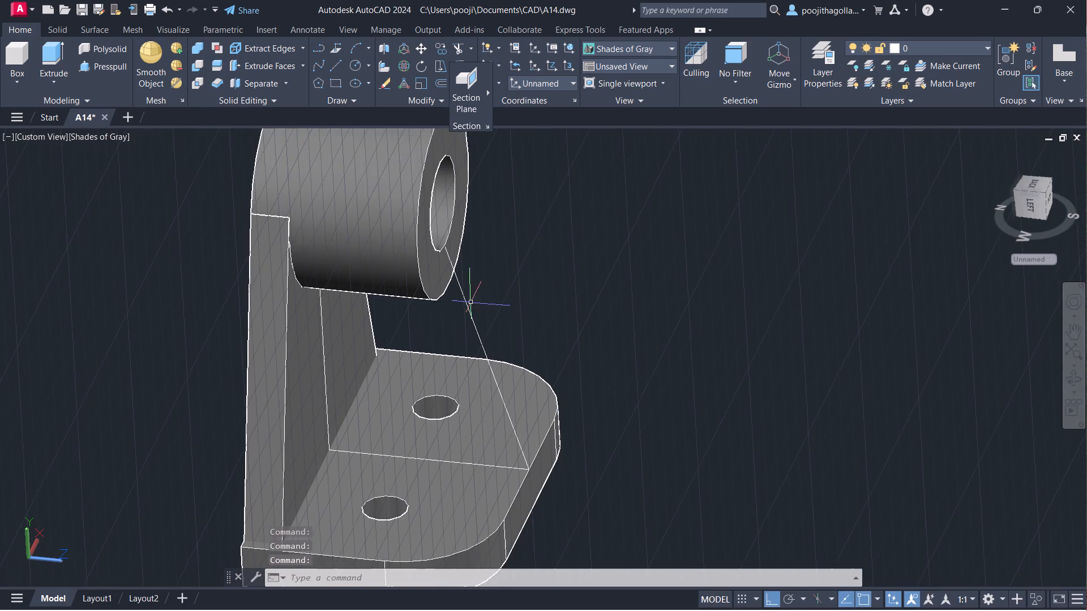
pyautogui.moveTo(515, 349); pyautogui.dragTo(510, 313, button='middle')
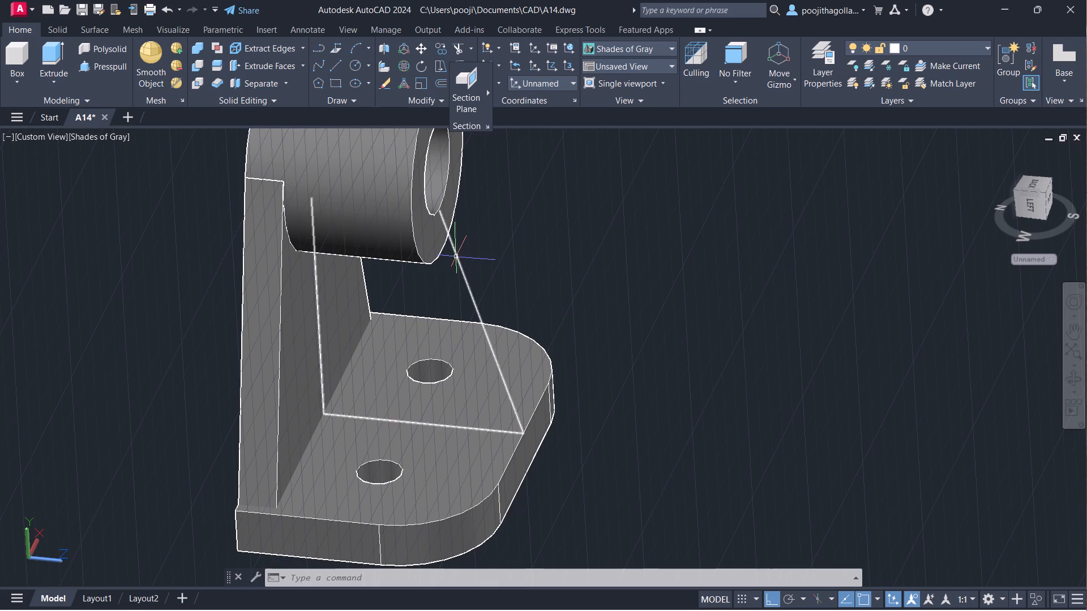
# Stretch the upper vertex of the rib outline's sloped line about 12.2 straight down to the boss's outer circular edge.
pyautogui.click(456, 257)
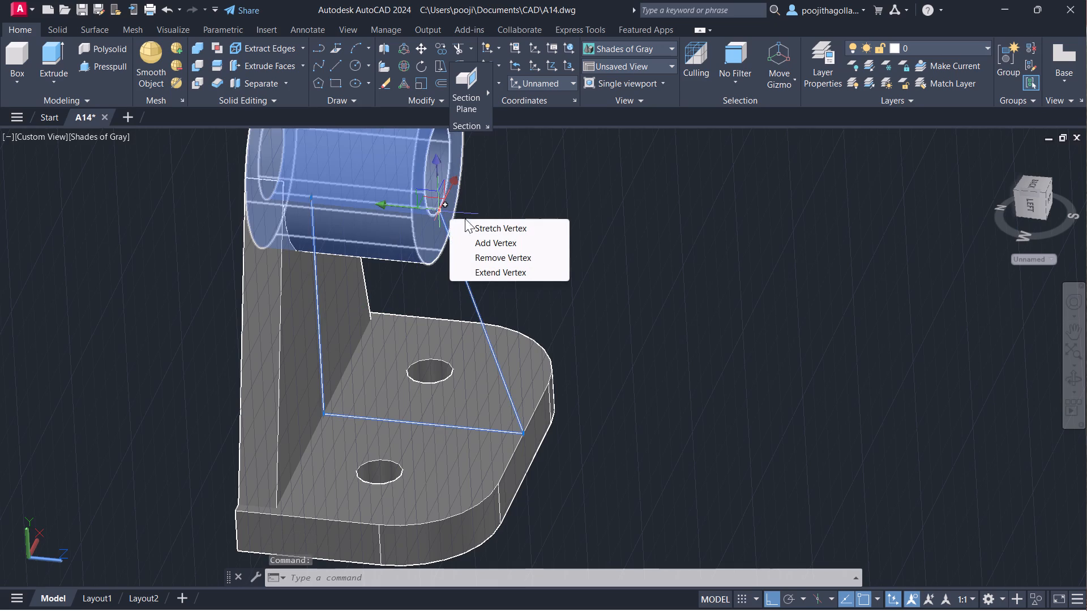
pyautogui.click(482, 225)
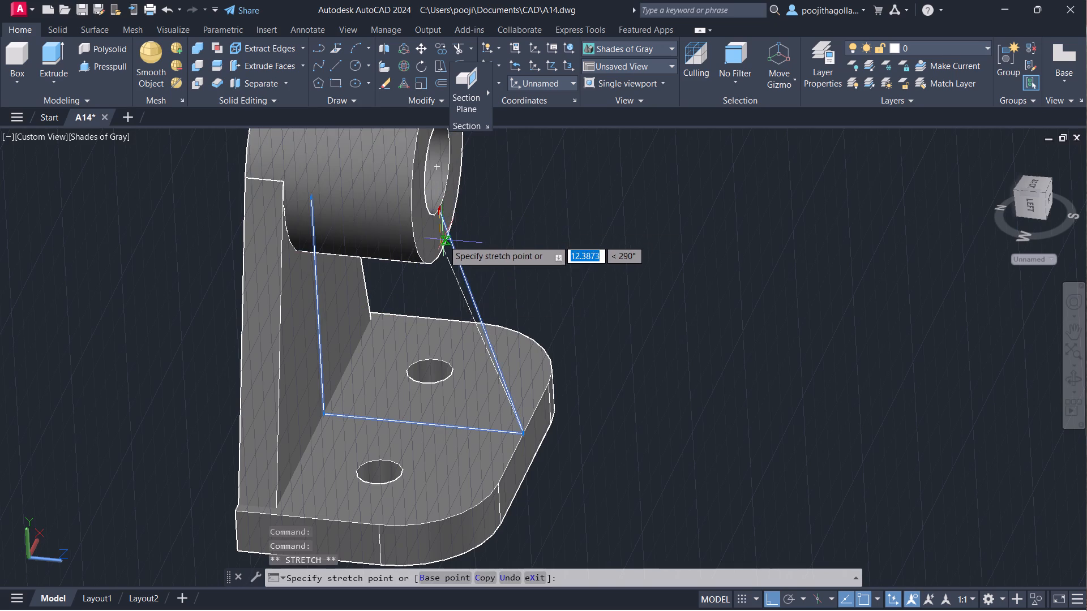
pyautogui.scroll(1, 448, 238)
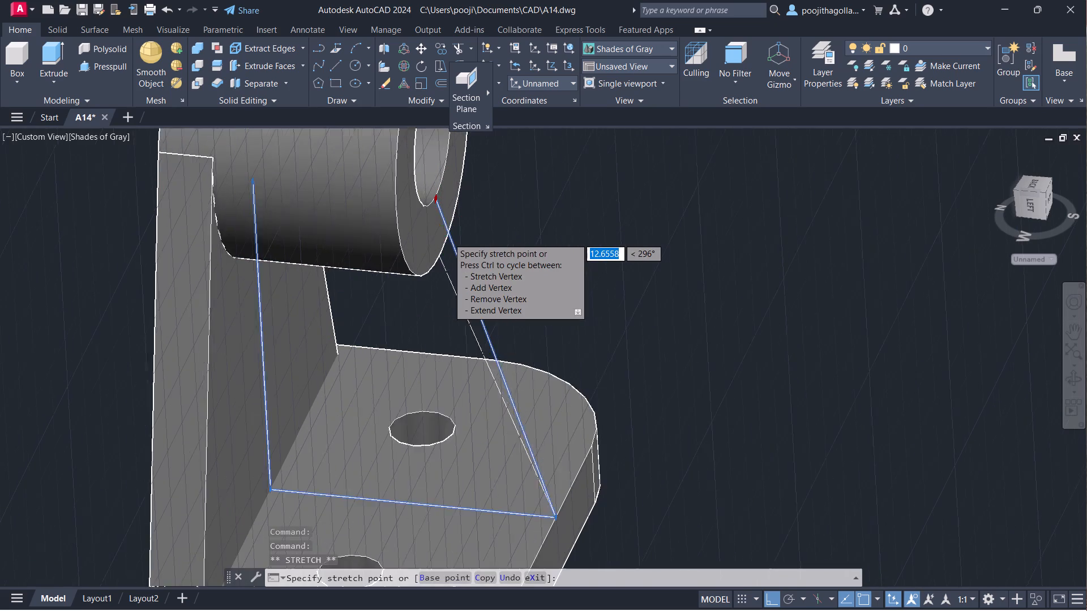
pyautogui.scroll(2, 448, 238)
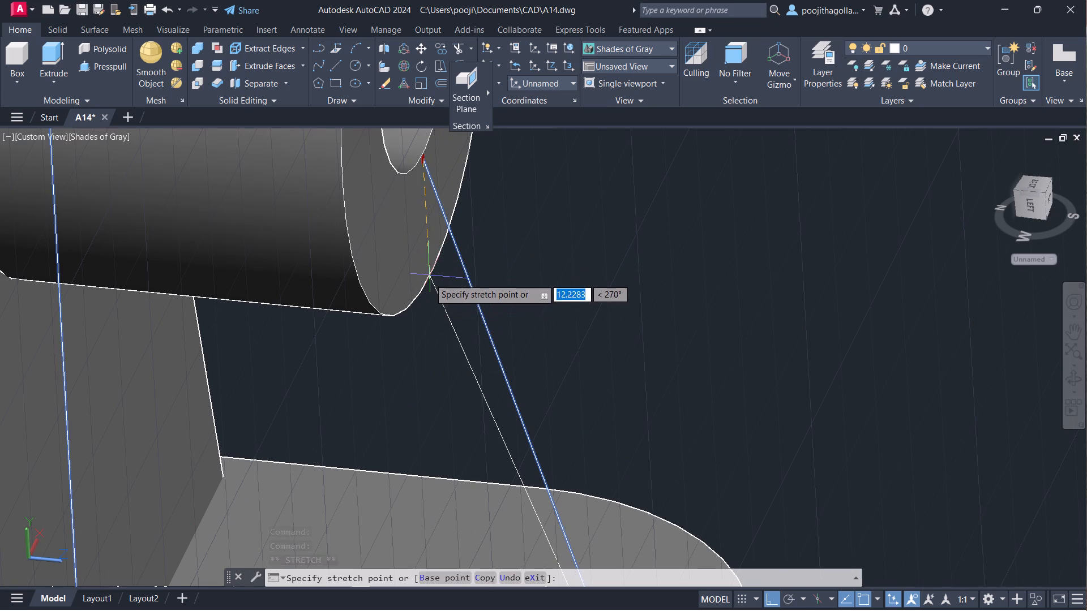
pyautogui.click(431, 276)
# Start moving the rib outline, using its outer lower corner on the base plate's top edge as the base point.
pyautogui.scroll(-2, 463, 310)
pyautogui.moveTo(523, 363); pyautogui.dragTo(549, 330, button='middle')
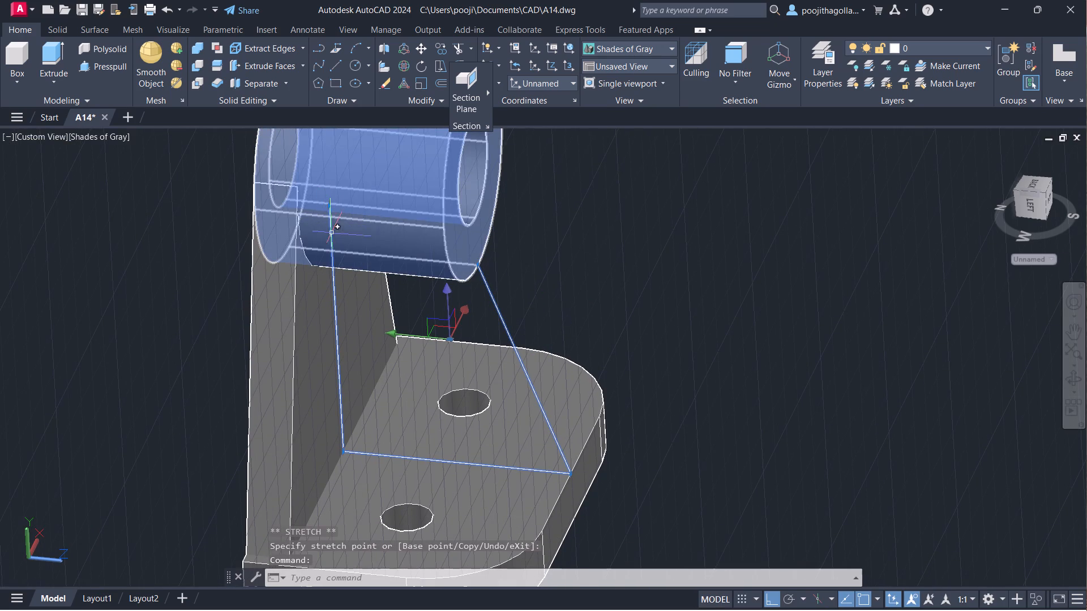
pyautogui.scroll(-1, 489, 347)
pyautogui.moveTo(523, 324); pyautogui.dragTo(536, 275, button='middle')
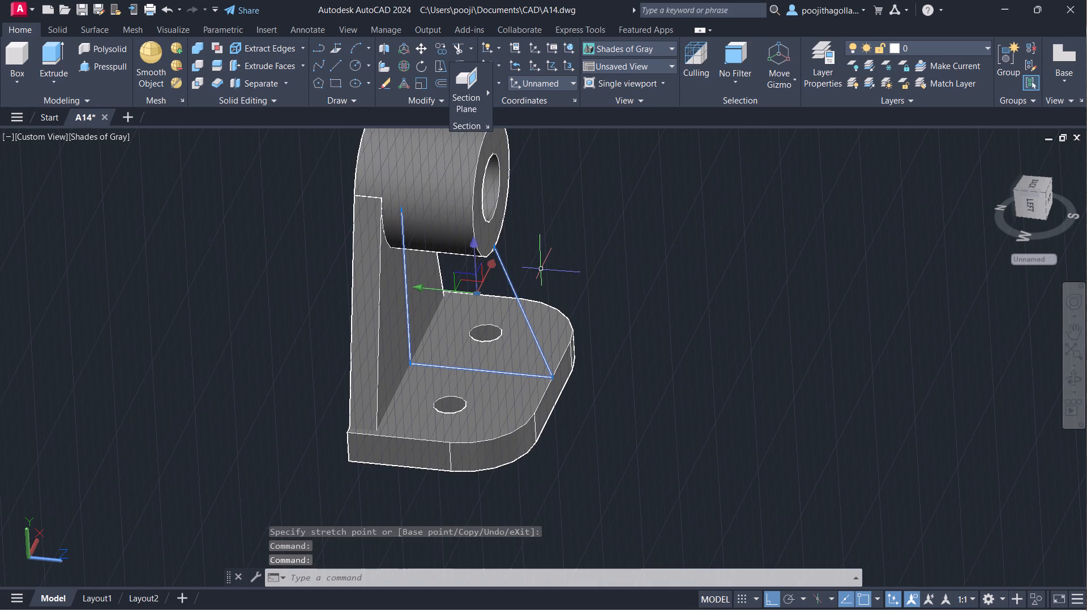
pyautogui.scroll(2, 557, 372)
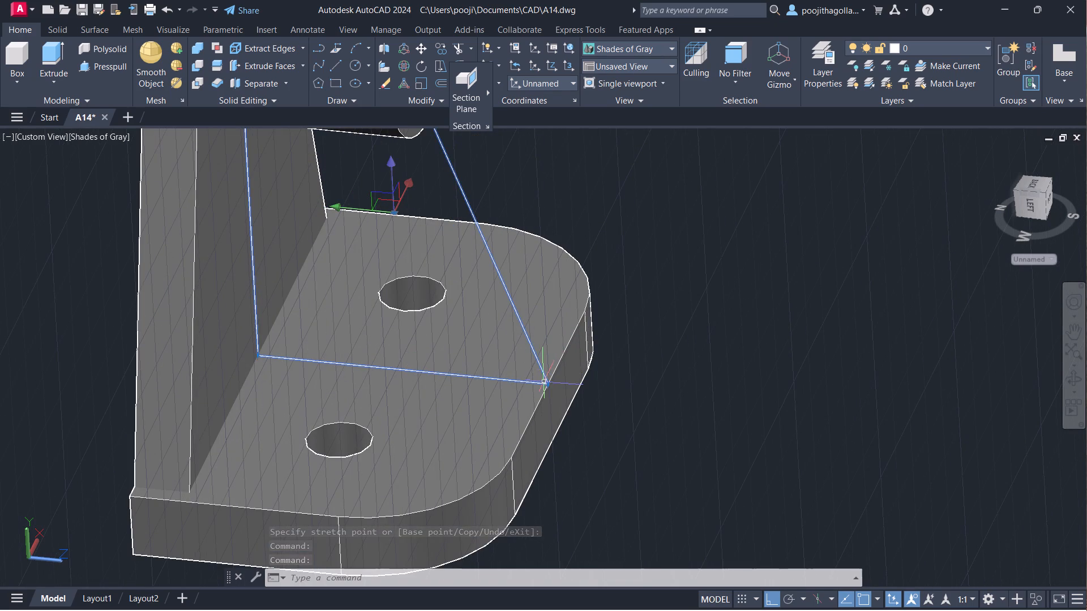
pyautogui.click(549, 382)
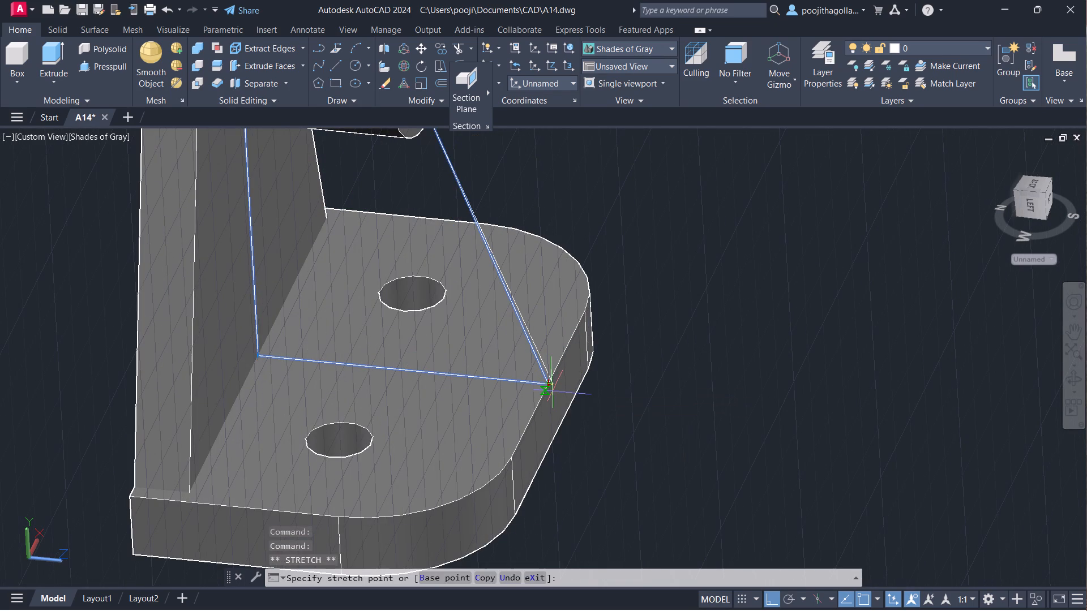
pyautogui.press('Escape')
pyautogui.press('m')
pyautogui.press('Return')
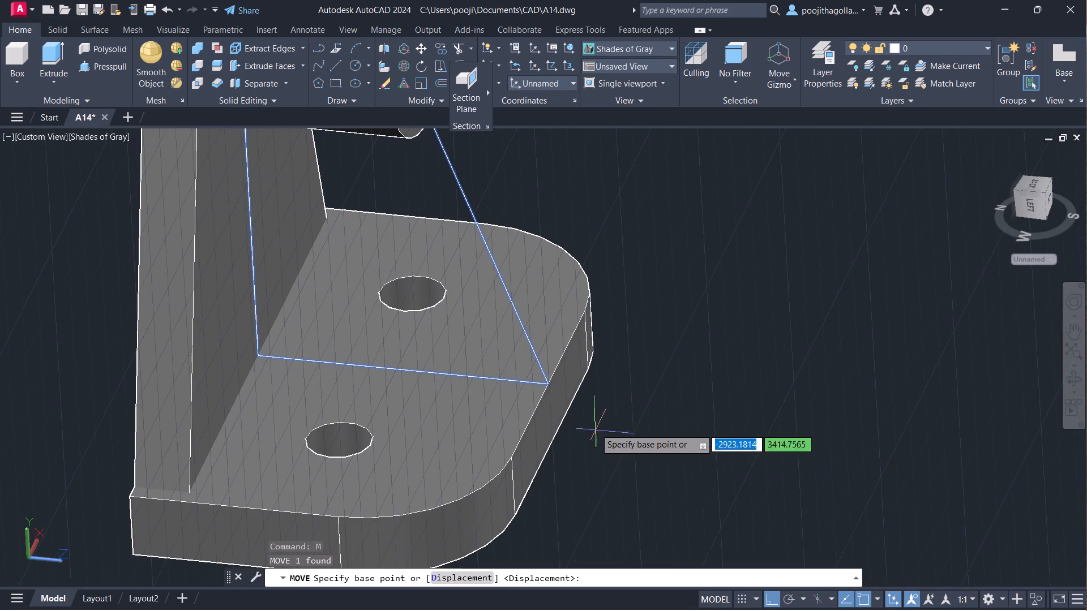
pyautogui.click(551, 382)
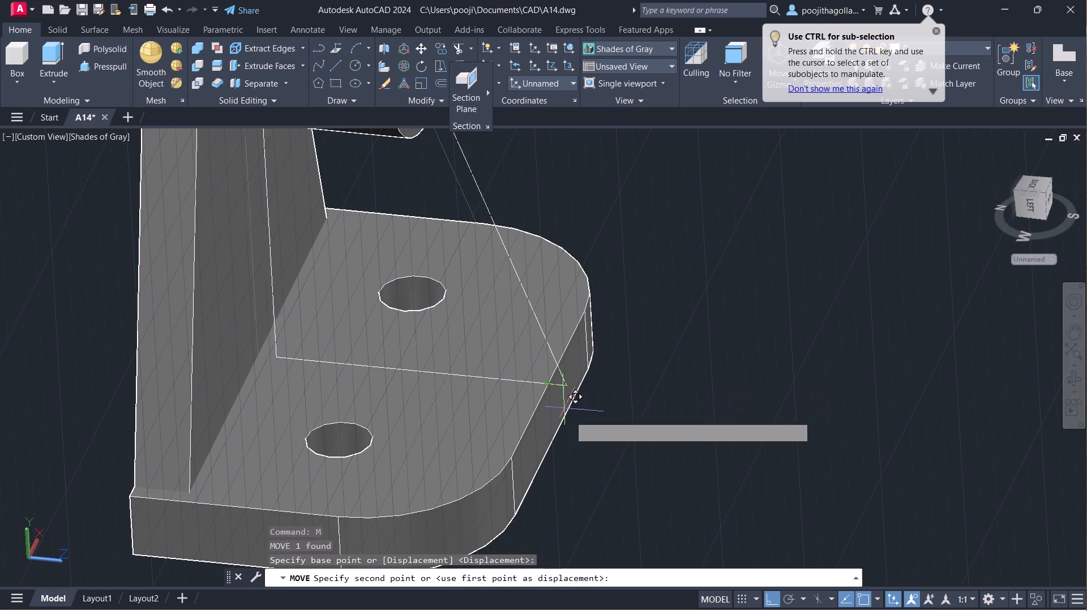
# Save the drawing.
pyautogui.hotkey('ctrl', 's')
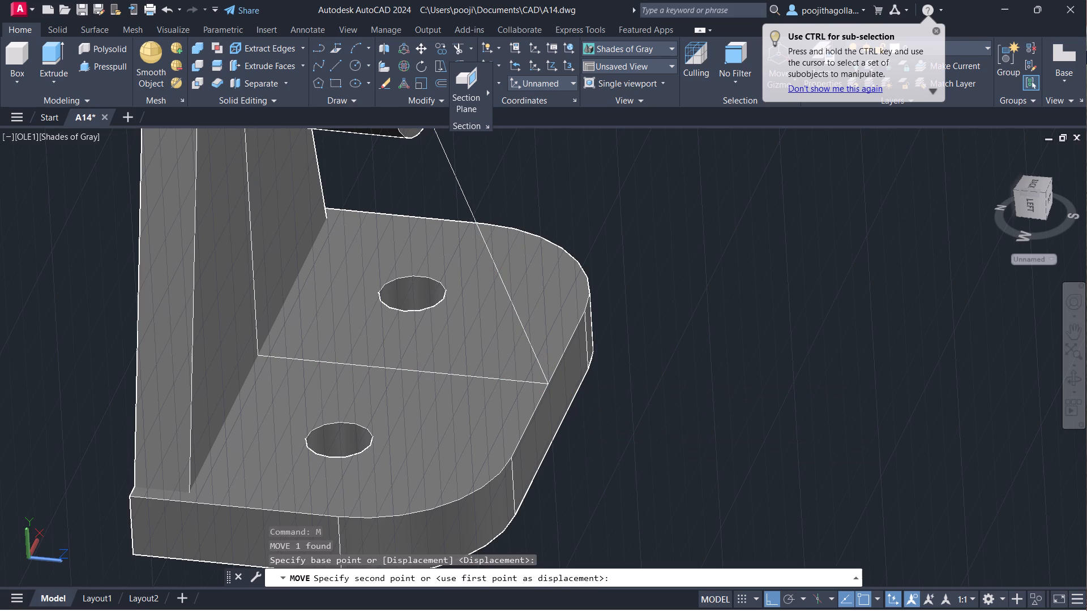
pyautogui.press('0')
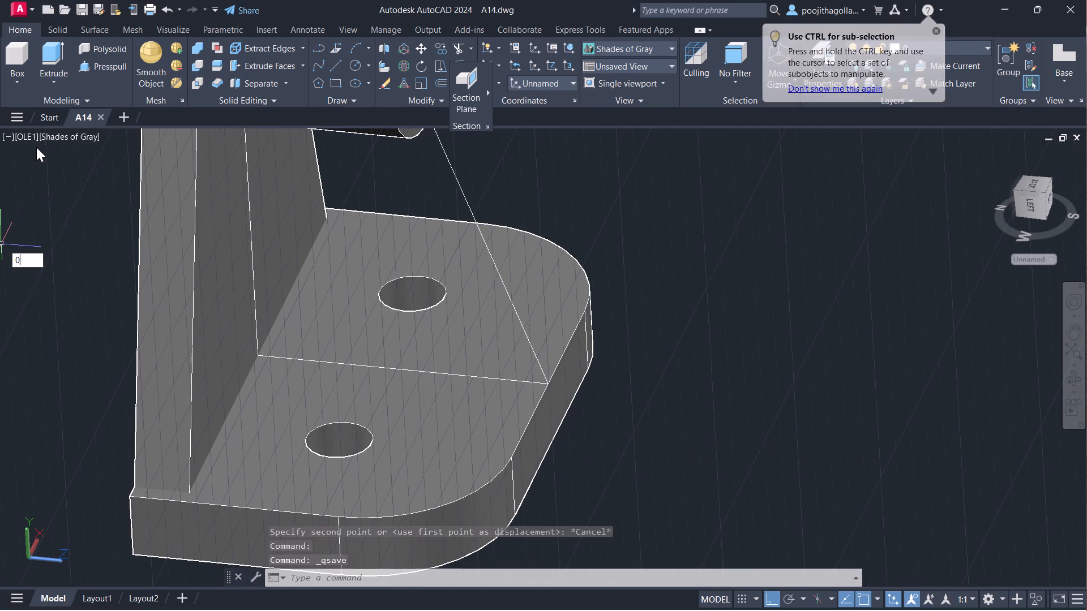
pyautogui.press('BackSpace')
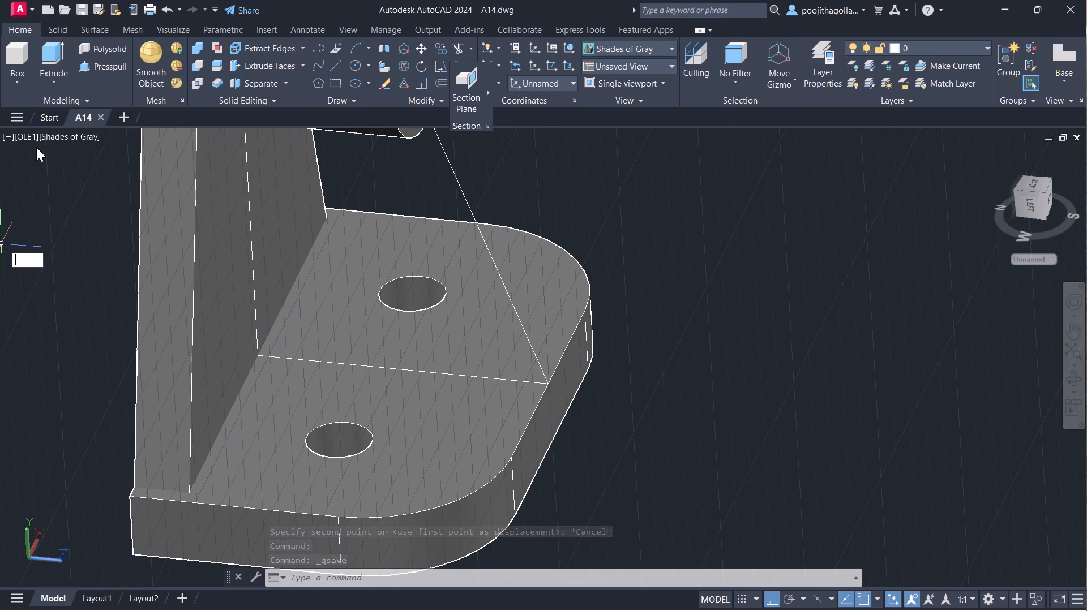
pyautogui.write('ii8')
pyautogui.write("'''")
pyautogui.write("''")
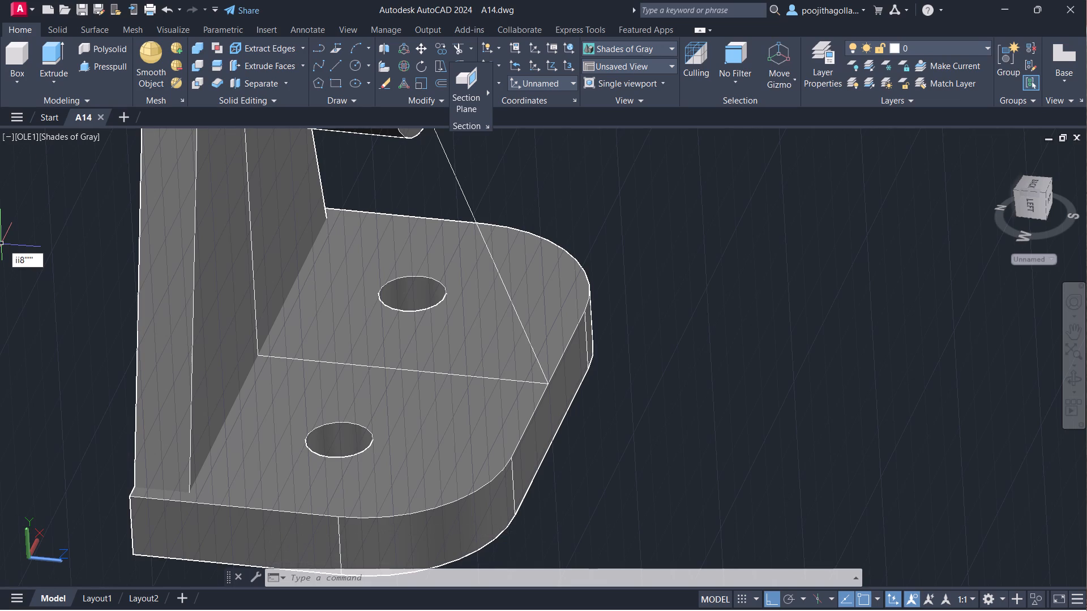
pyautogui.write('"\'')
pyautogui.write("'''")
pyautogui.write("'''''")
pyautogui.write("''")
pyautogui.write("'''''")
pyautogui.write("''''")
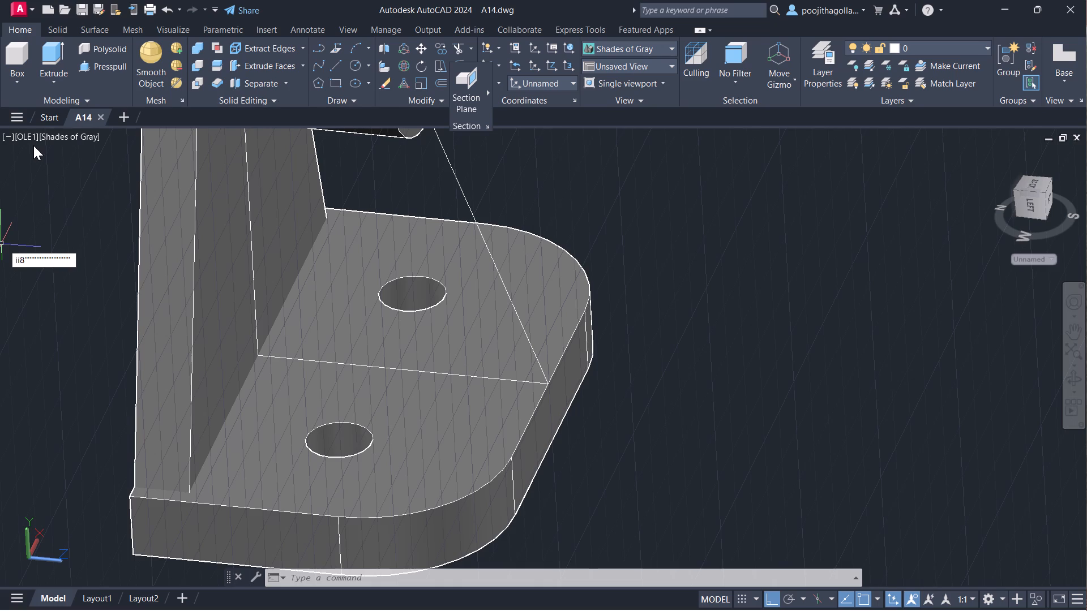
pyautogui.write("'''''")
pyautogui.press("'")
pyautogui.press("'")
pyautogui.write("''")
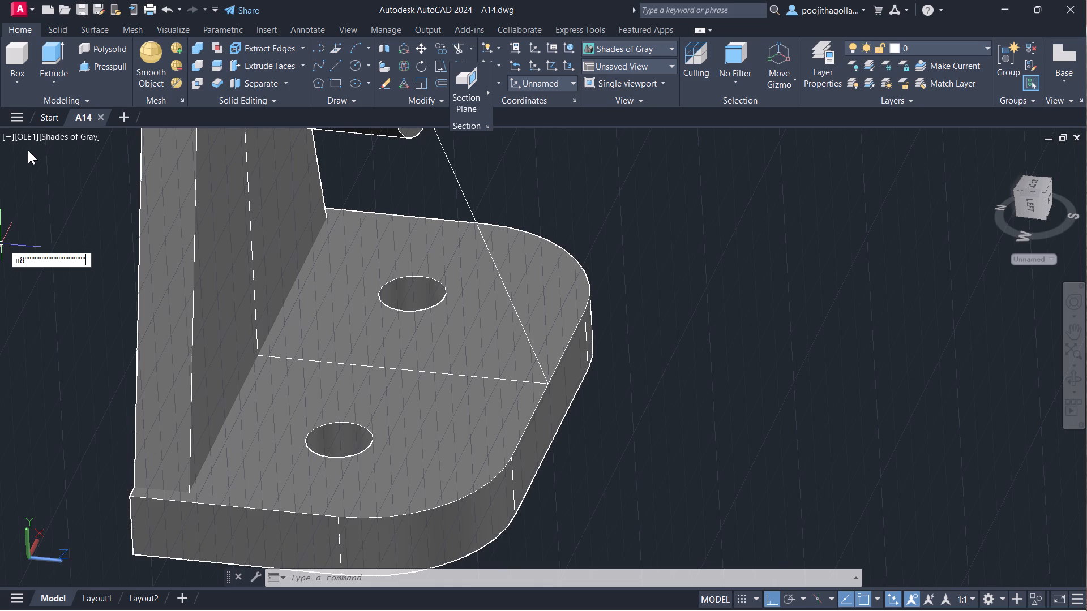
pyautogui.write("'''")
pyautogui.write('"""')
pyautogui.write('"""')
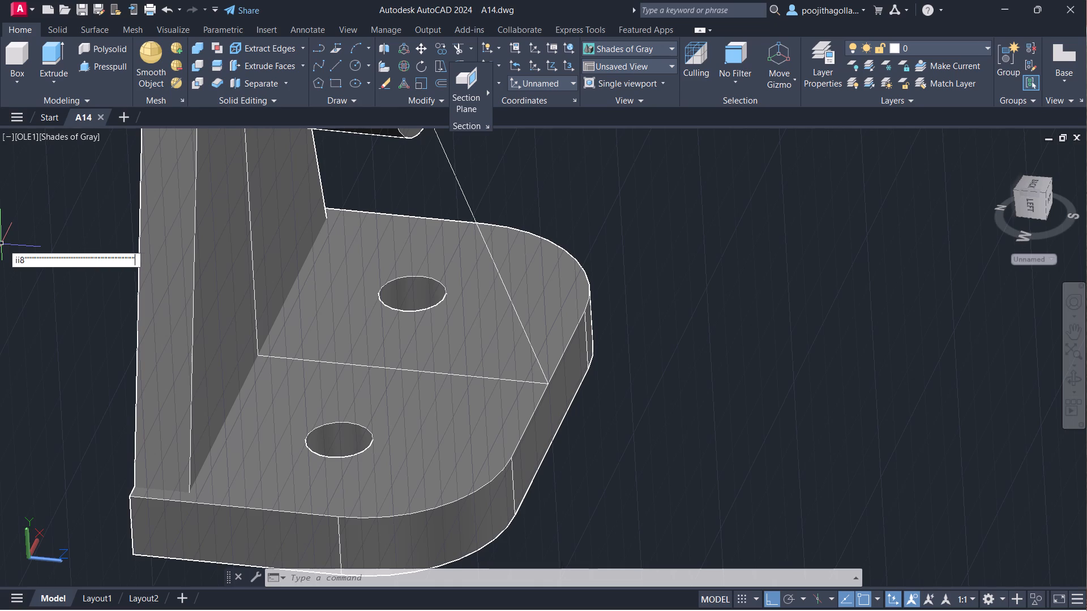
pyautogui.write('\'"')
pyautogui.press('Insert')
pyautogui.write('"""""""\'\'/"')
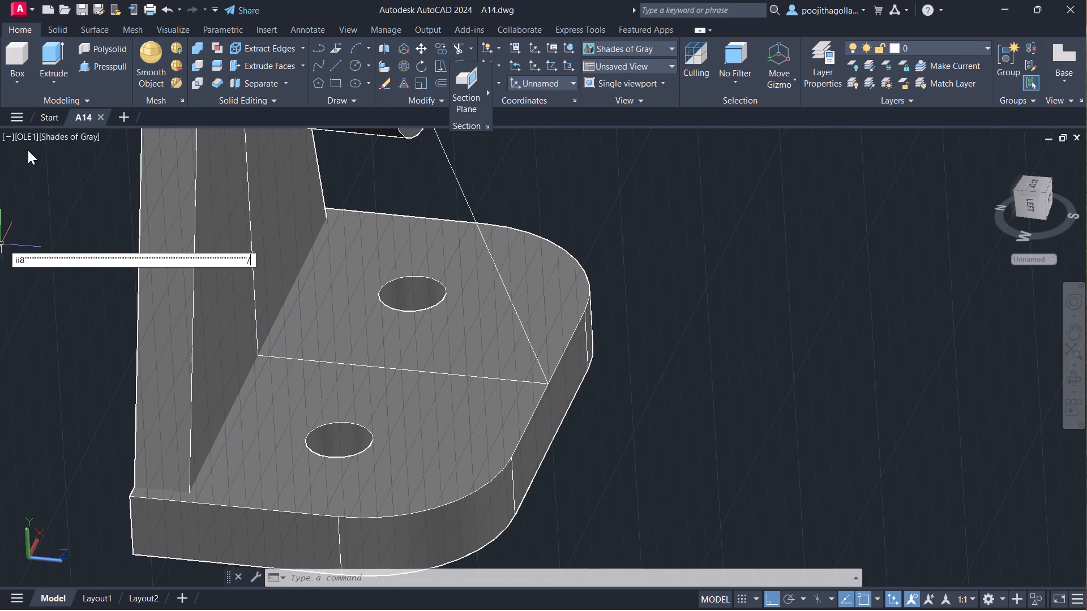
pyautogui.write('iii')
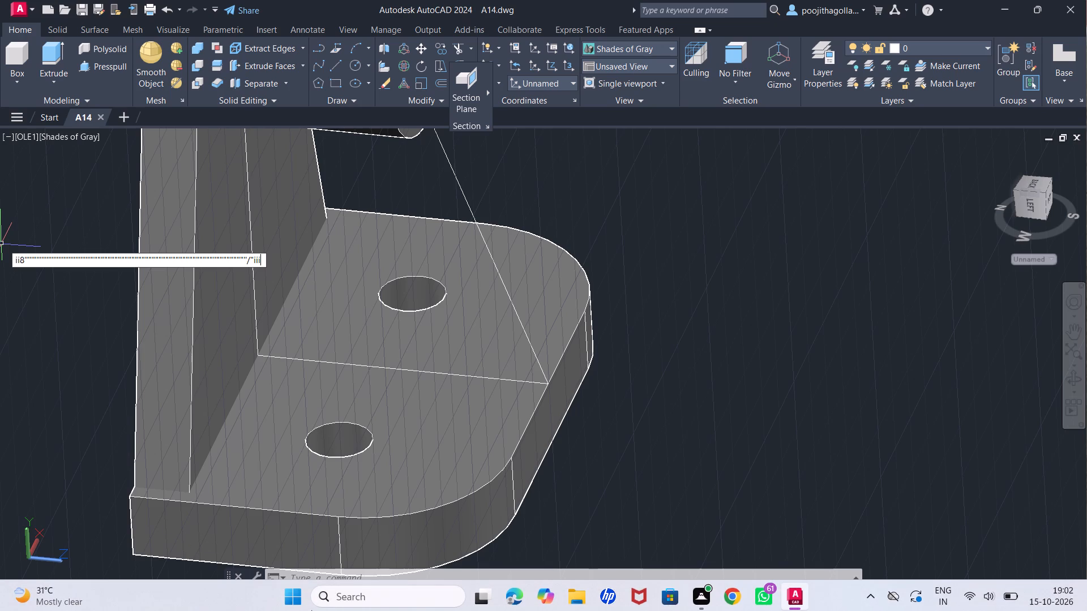
# Examine the bracket from several sides, checking how the rib outline meets the base plate, the web and the boss.
pyautogui.scroll(-2, 626, 425)
pyautogui.moveTo(607, 401); pyautogui.dragTo(591, 412, button='middle')
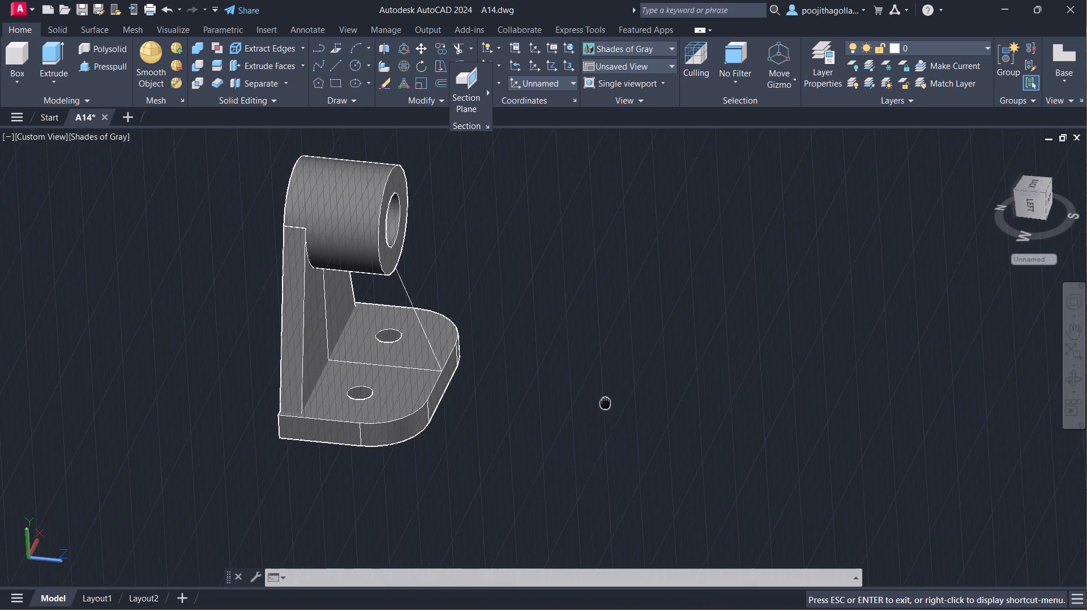
pyautogui.moveTo(591, 412); pyautogui.dragTo(572, 426, button='middle')
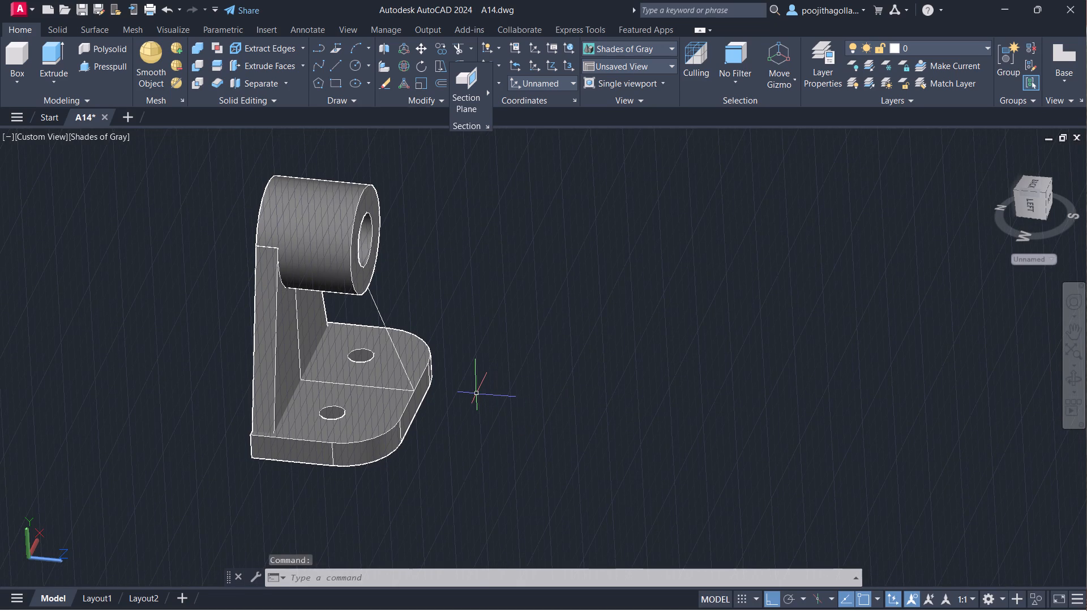
pyautogui.scroll(1, 477, 394)
pyautogui.moveTo(383, 369); pyautogui.dragTo(494, 375, button='middle')
pyautogui.scroll(1, 494, 375)
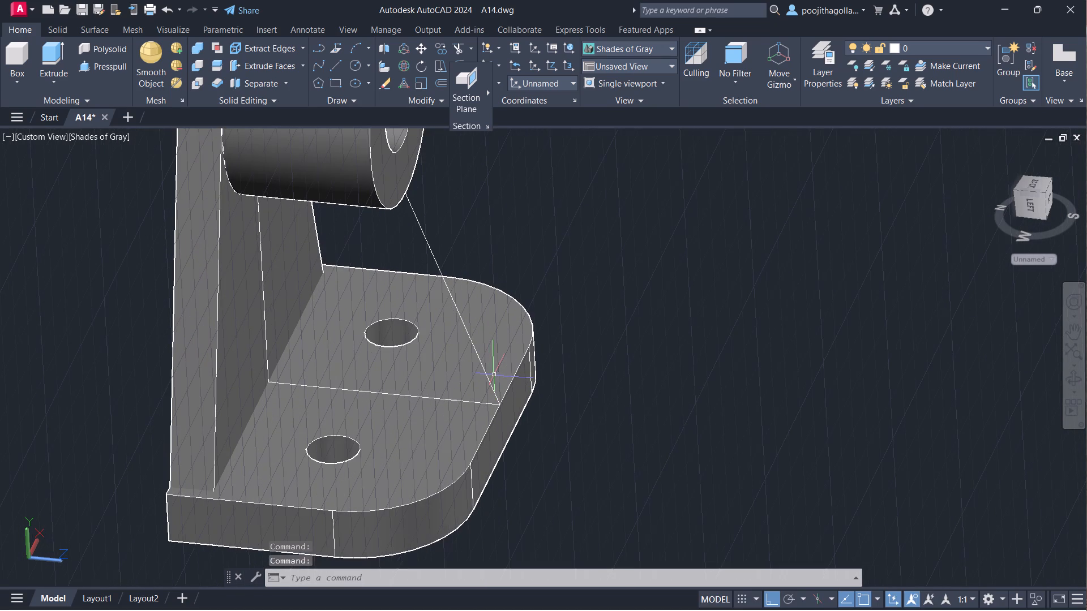
pyautogui.moveTo(496, 356); pyautogui.dragTo(502, 391, button='middle')
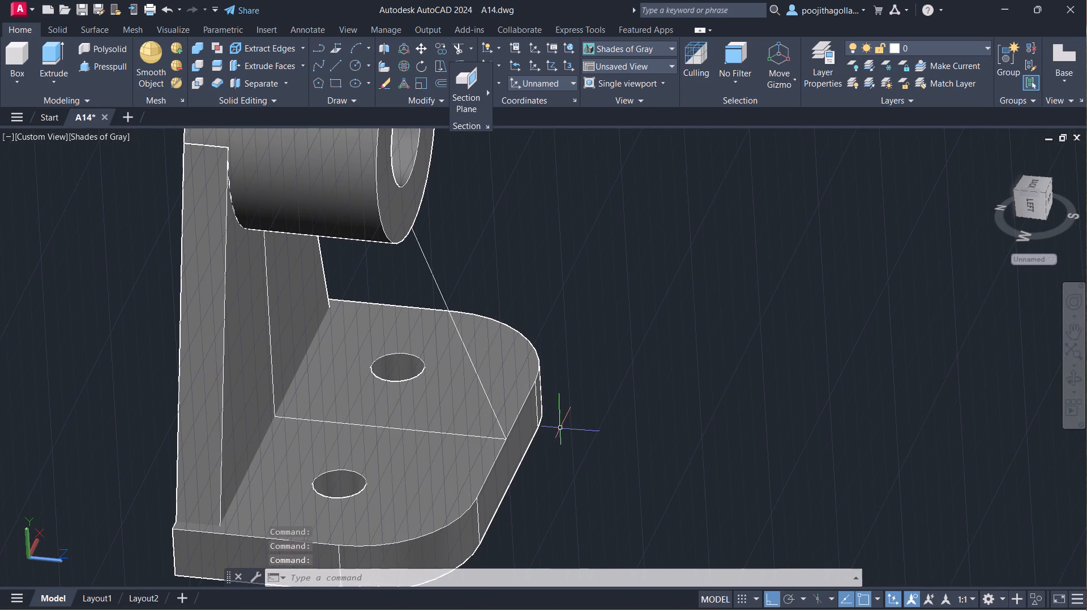
pyautogui.keyDown('ctrl'); pyautogui.moveTo(560, 428); pyautogui.dragTo(542, 429, button='middle'); pyautogui.keyUp('ctrl')
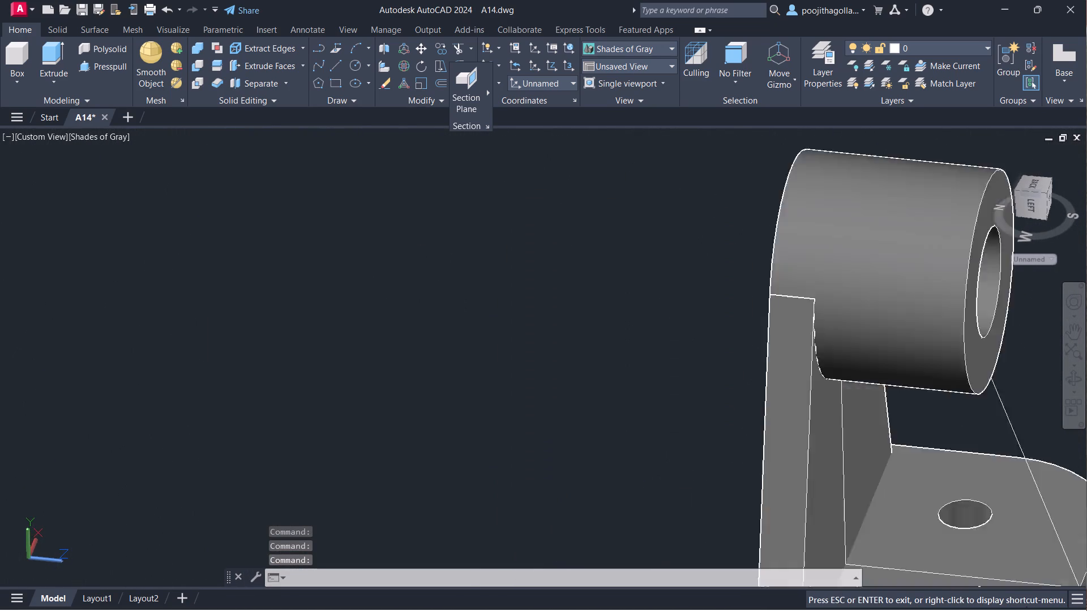
pyautogui.keyDown('ctrl'); pyautogui.moveTo(542, 429); pyautogui.dragTo(543, 427, button='middle'); pyautogui.keyUp('ctrl')
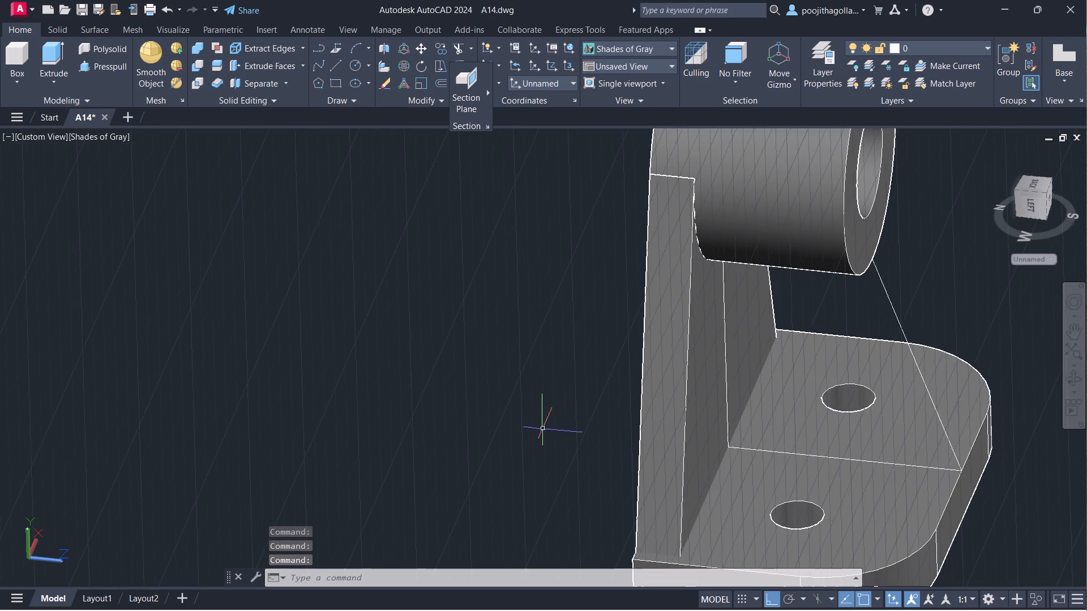
pyautogui.scroll(-2, 543, 429)
pyautogui.moveTo(581, 427); pyautogui.dragTo(490, 367, button='middle')
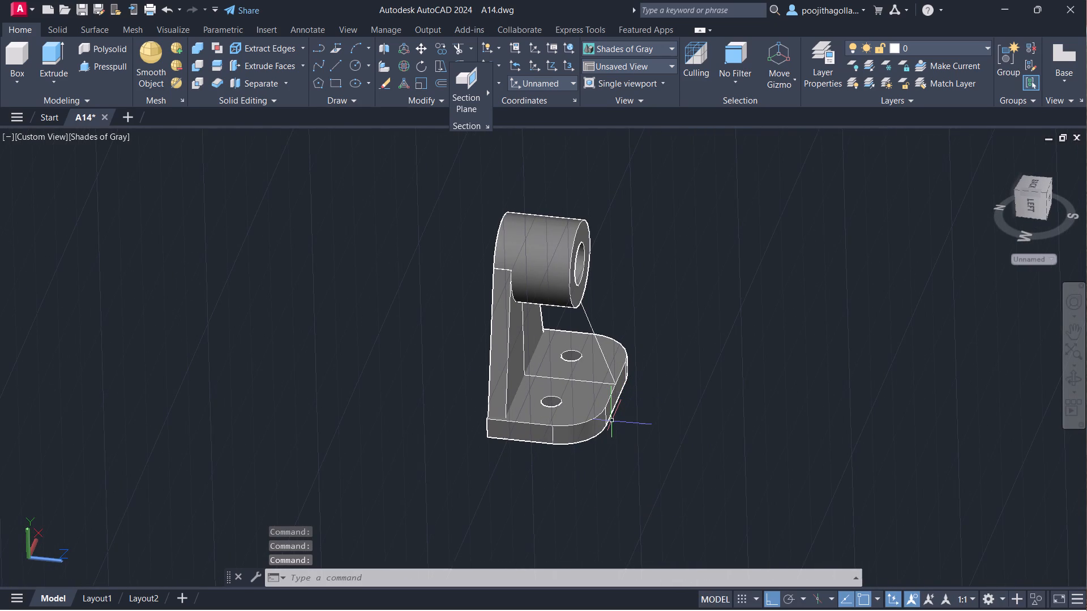
pyautogui.click(1071, 382)
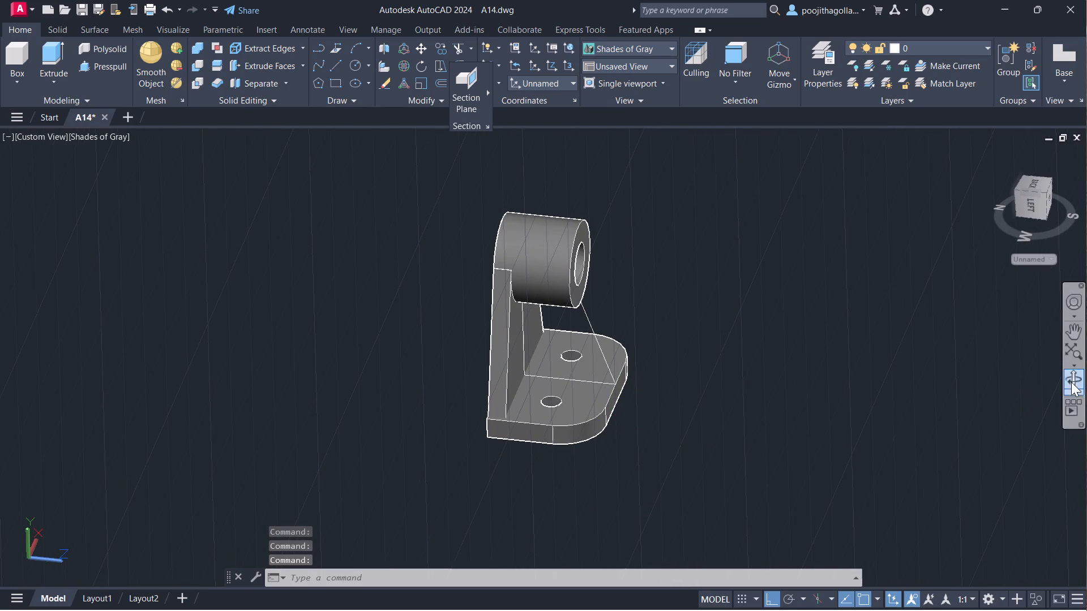
pyautogui.moveTo(944, 405); pyautogui.dragTo(715, 337)
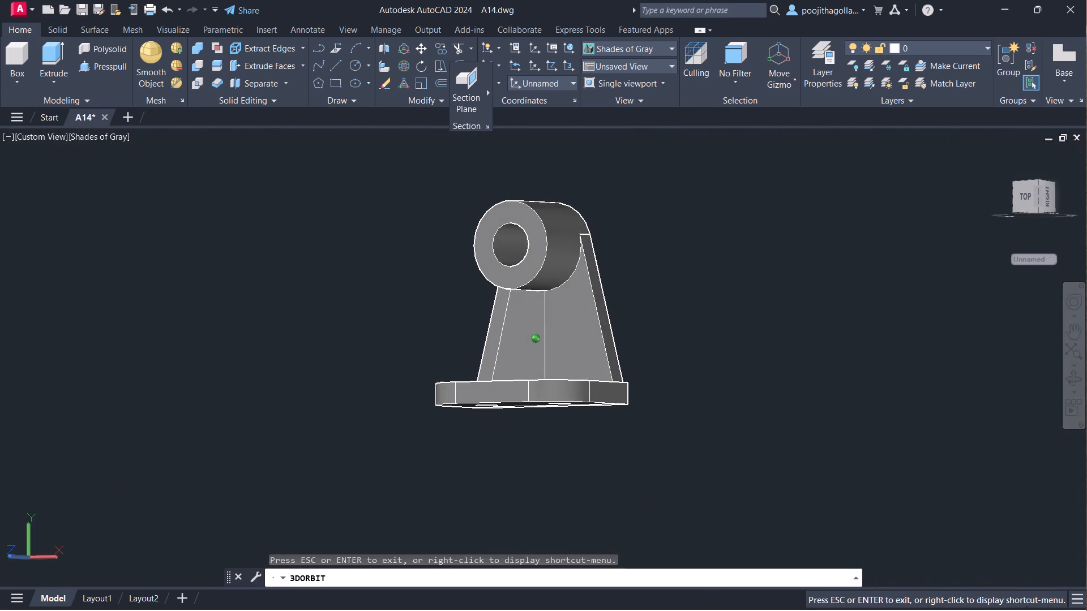
pyautogui.moveTo(715, 337); pyautogui.dragTo(625, 352)
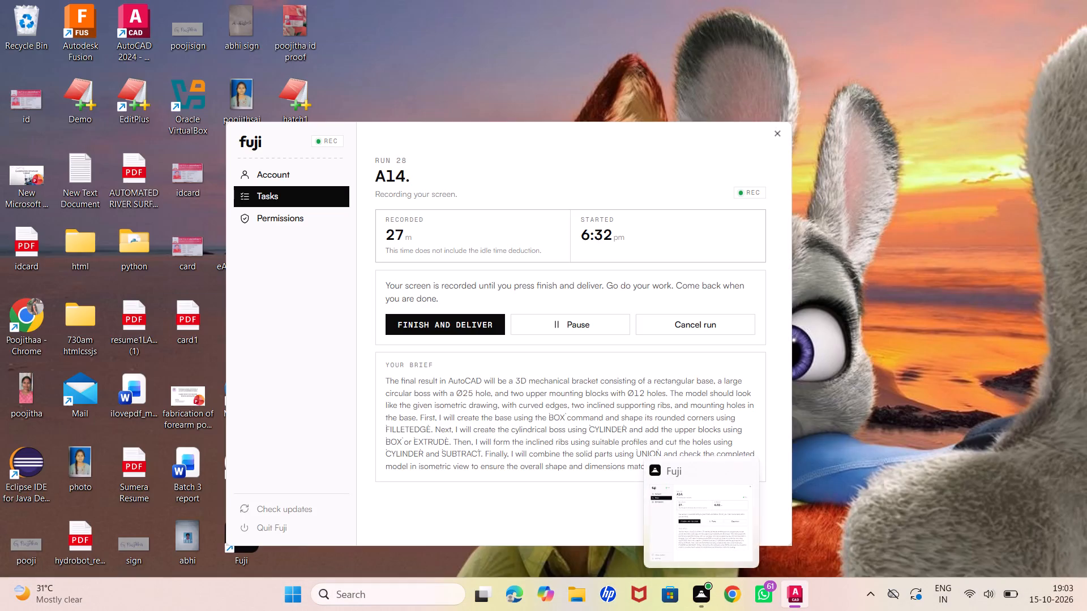
pyautogui.keyDown('ctrl'); pyautogui.moveTo(406, 487); pyautogui.dragTo(590, 495); pyautogui.keyUp('ctrl')
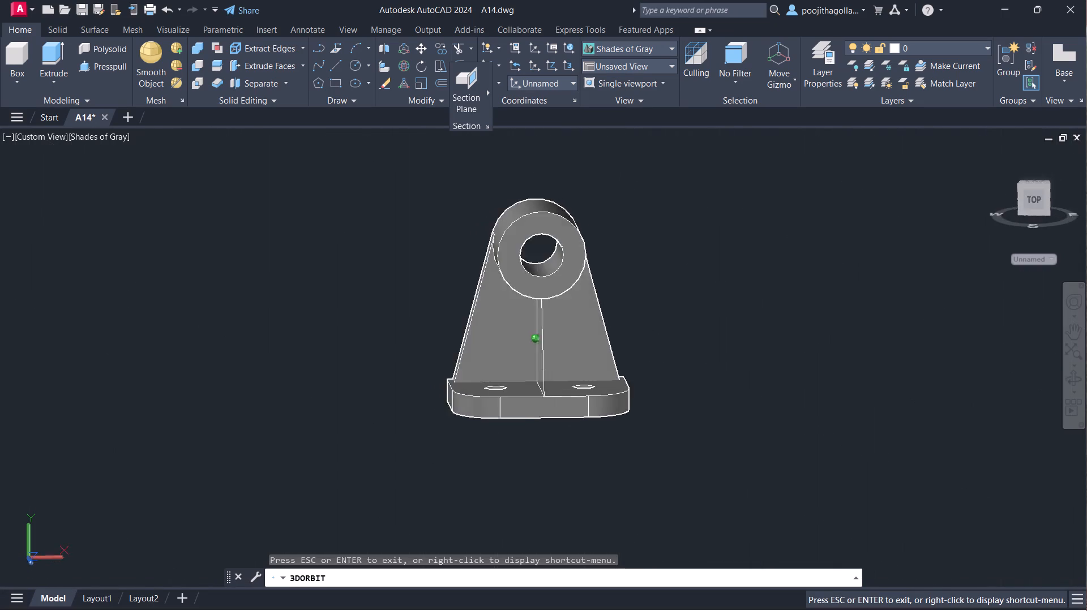
pyautogui.keyDown('ctrl'); pyautogui.moveTo(590, 495); pyautogui.dragTo(640, 518); pyautogui.keyUp('ctrl')
pyautogui.scroll(8, 566, 378)
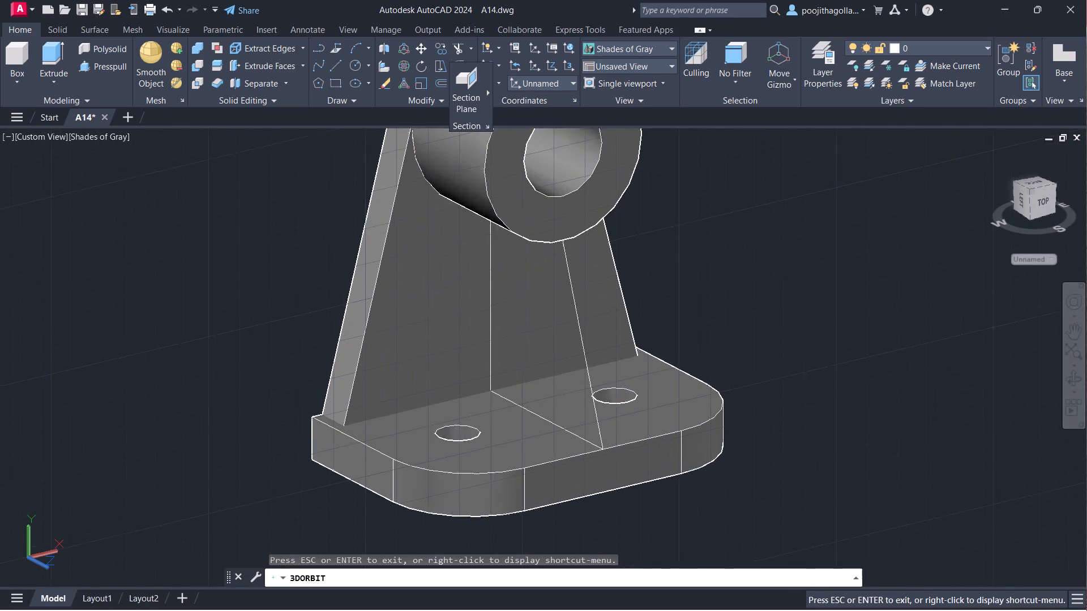
pyautogui.scroll(1, 566, 333)
pyautogui.moveTo(557, 327); pyautogui.dragTo(548, 365, button='middle')
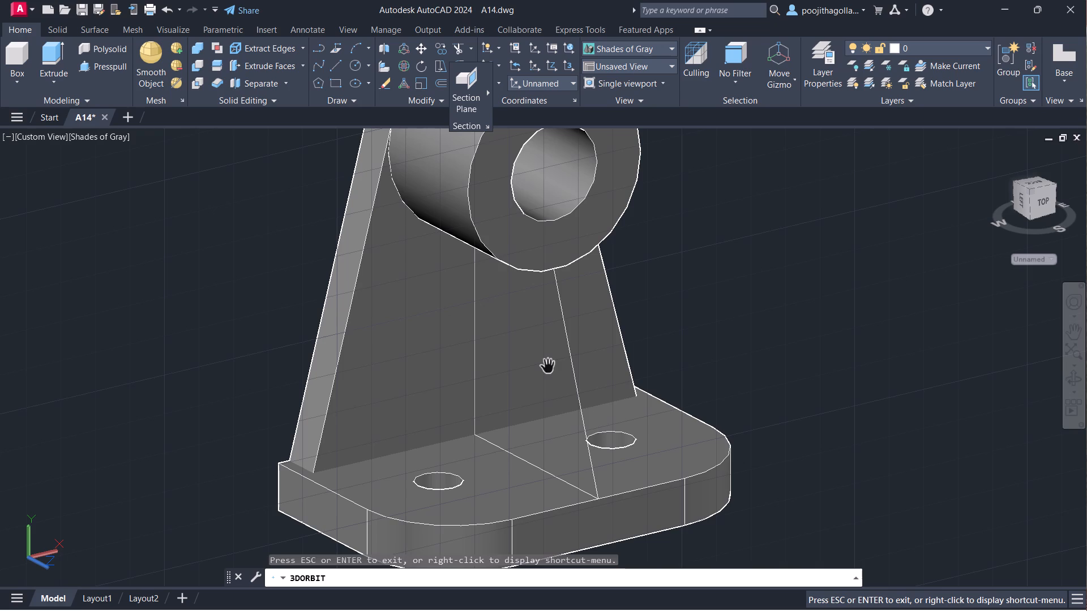
pyautogui.keyDown('ctrl'); pyautogui.moveTo(513, 390); pyautogui.dragTo(505, 353, button='middle'); pyautogui.keyUp('ctrl')
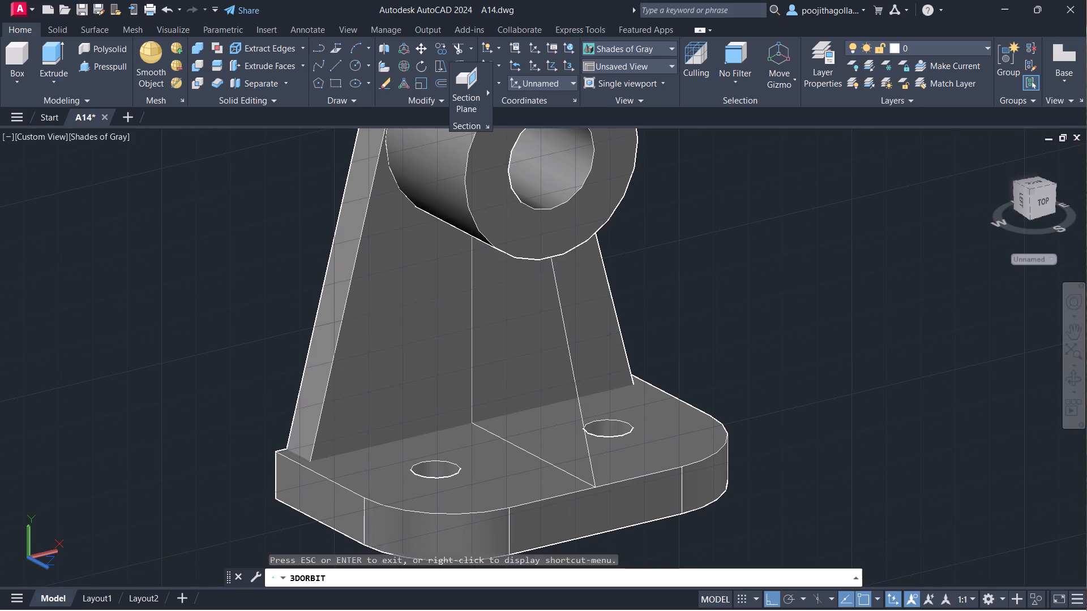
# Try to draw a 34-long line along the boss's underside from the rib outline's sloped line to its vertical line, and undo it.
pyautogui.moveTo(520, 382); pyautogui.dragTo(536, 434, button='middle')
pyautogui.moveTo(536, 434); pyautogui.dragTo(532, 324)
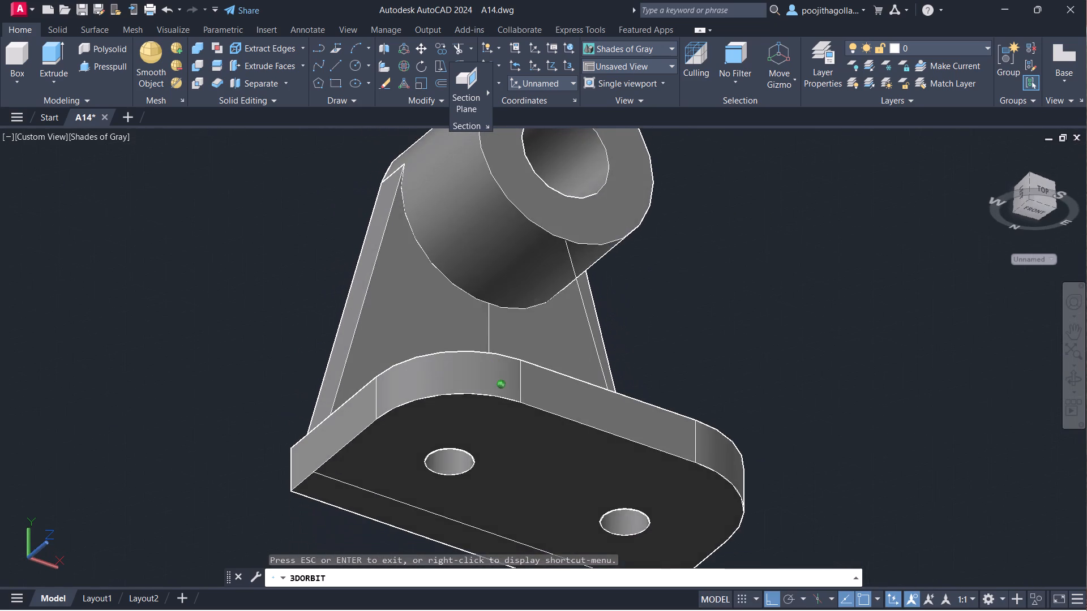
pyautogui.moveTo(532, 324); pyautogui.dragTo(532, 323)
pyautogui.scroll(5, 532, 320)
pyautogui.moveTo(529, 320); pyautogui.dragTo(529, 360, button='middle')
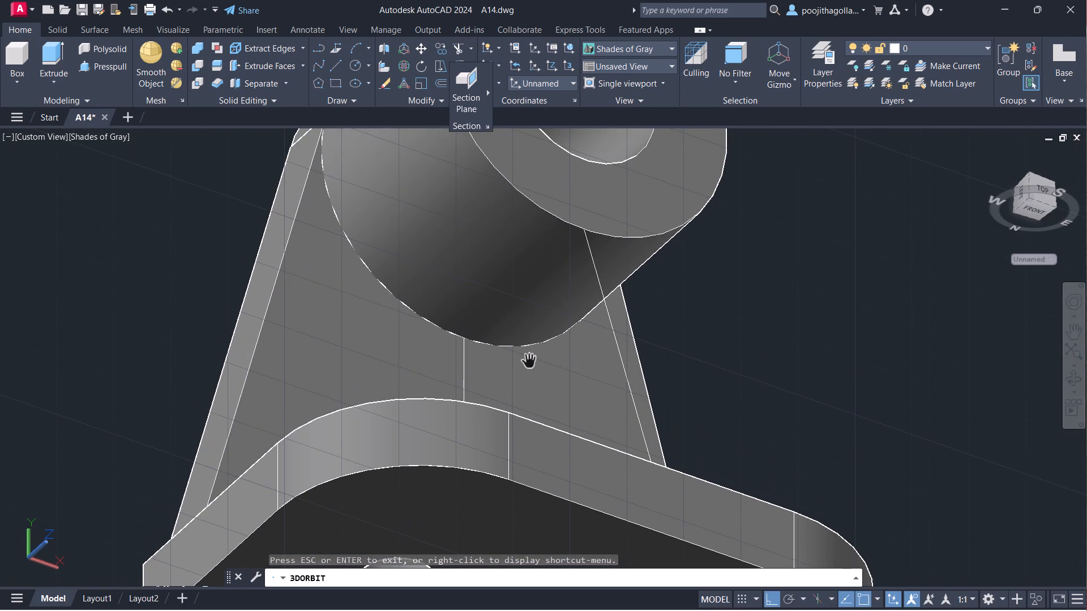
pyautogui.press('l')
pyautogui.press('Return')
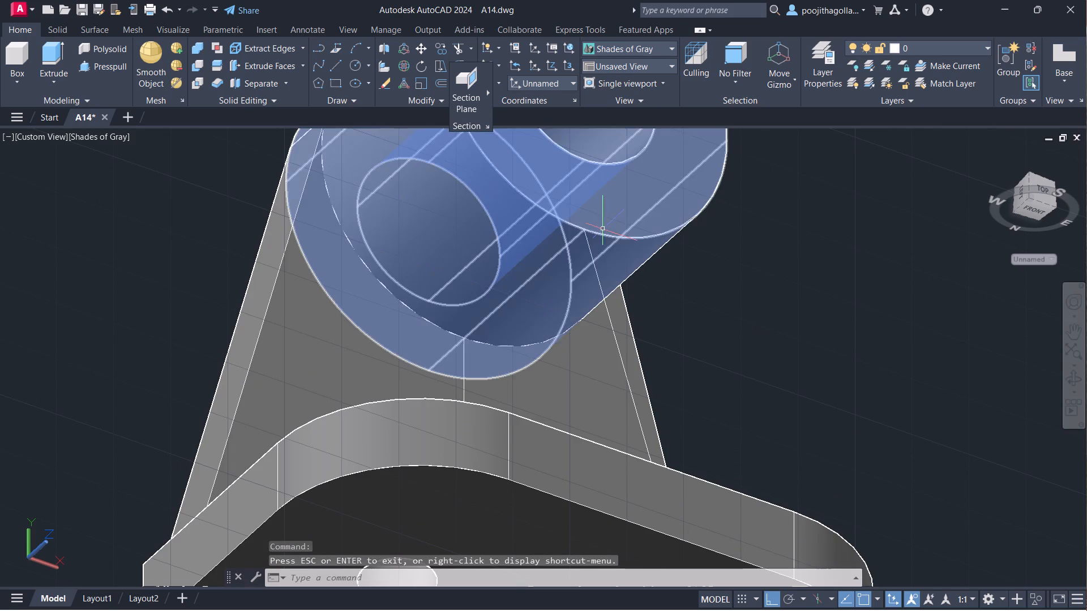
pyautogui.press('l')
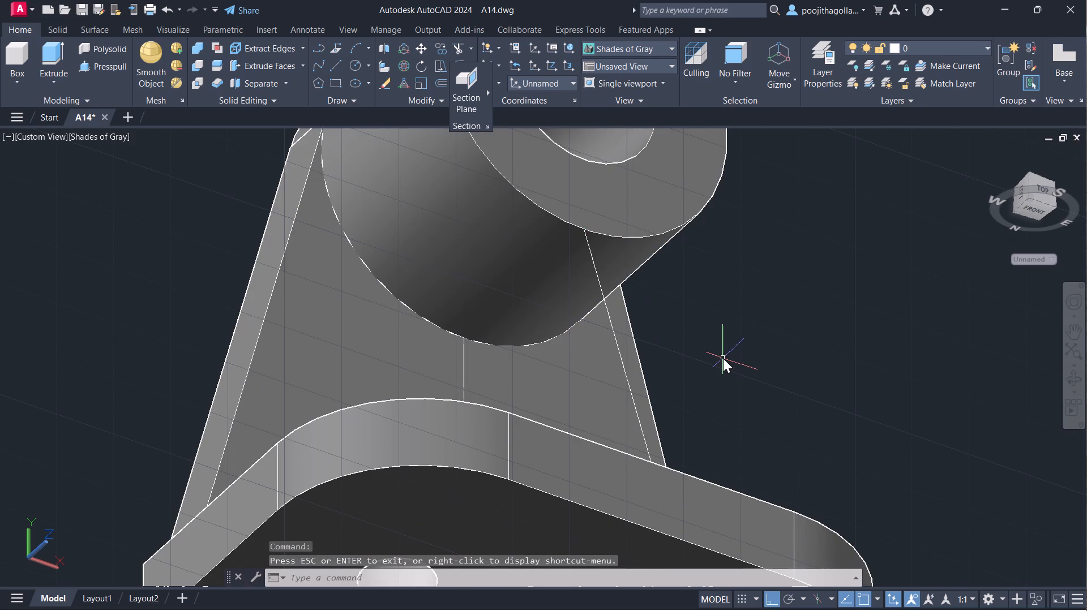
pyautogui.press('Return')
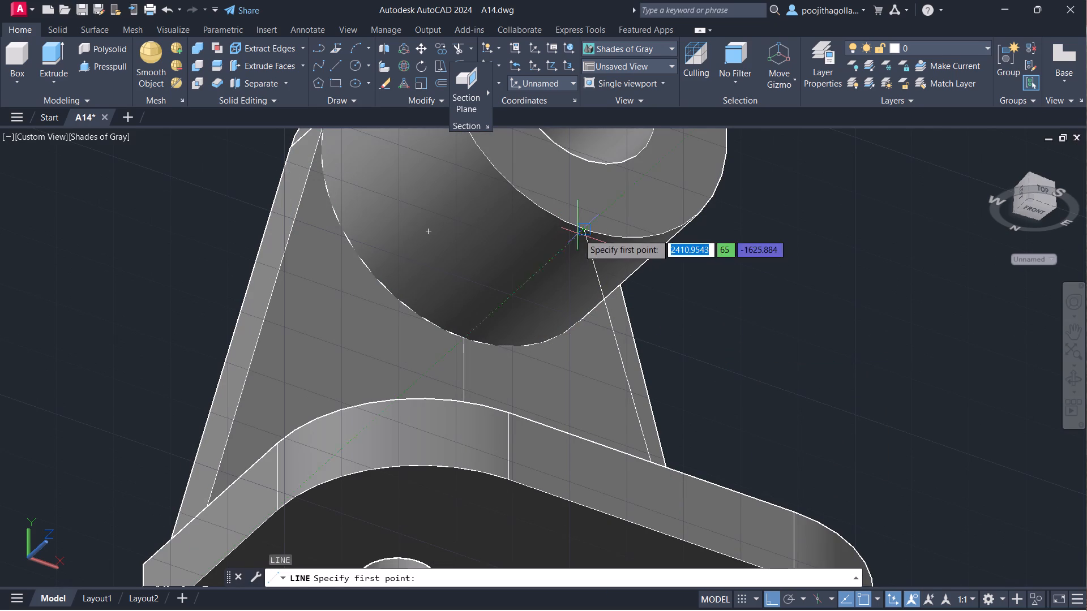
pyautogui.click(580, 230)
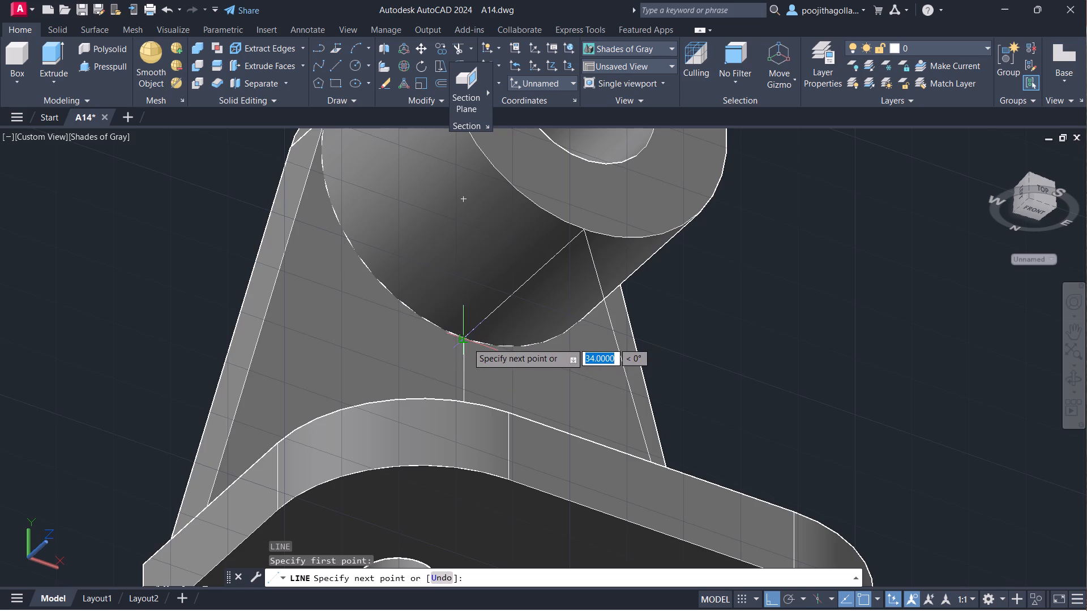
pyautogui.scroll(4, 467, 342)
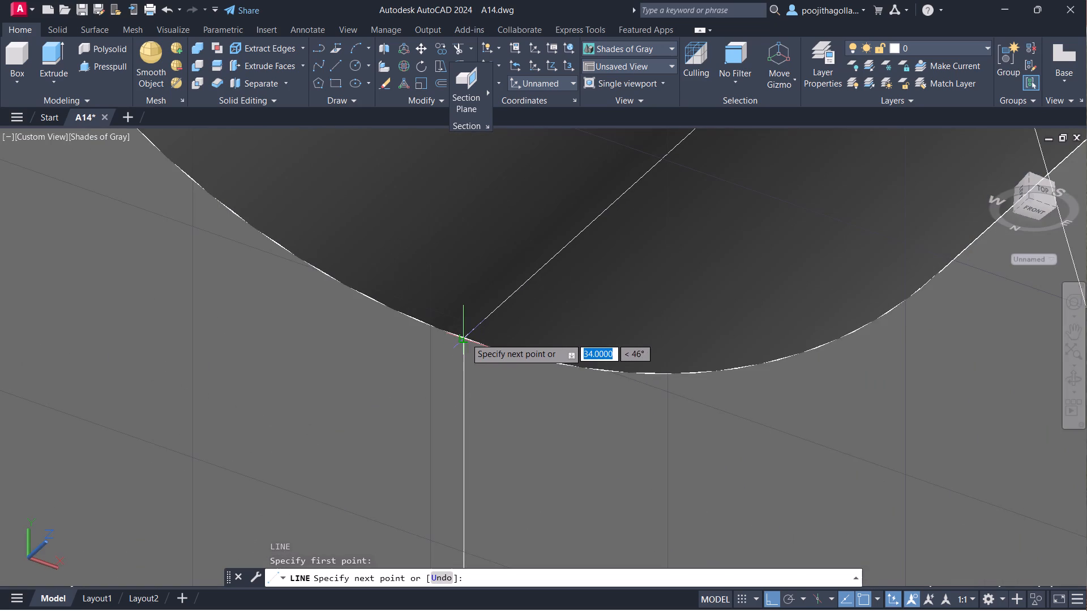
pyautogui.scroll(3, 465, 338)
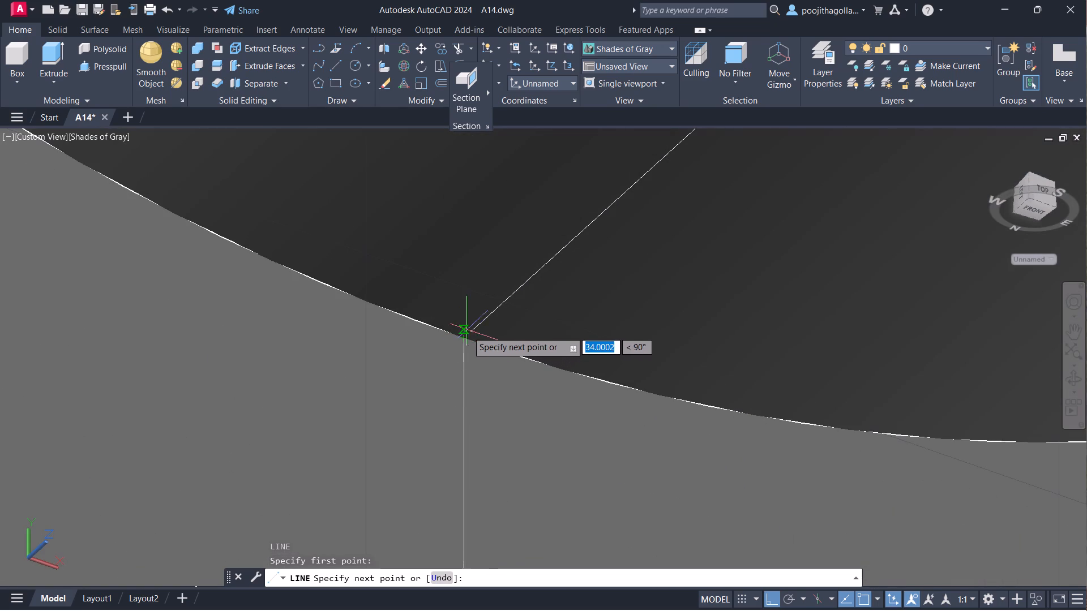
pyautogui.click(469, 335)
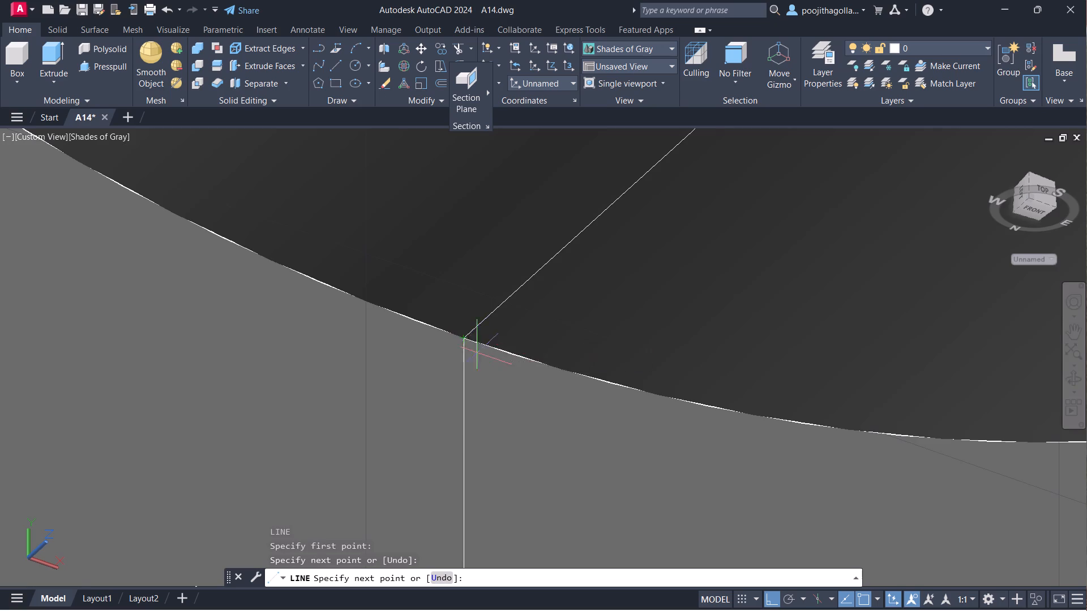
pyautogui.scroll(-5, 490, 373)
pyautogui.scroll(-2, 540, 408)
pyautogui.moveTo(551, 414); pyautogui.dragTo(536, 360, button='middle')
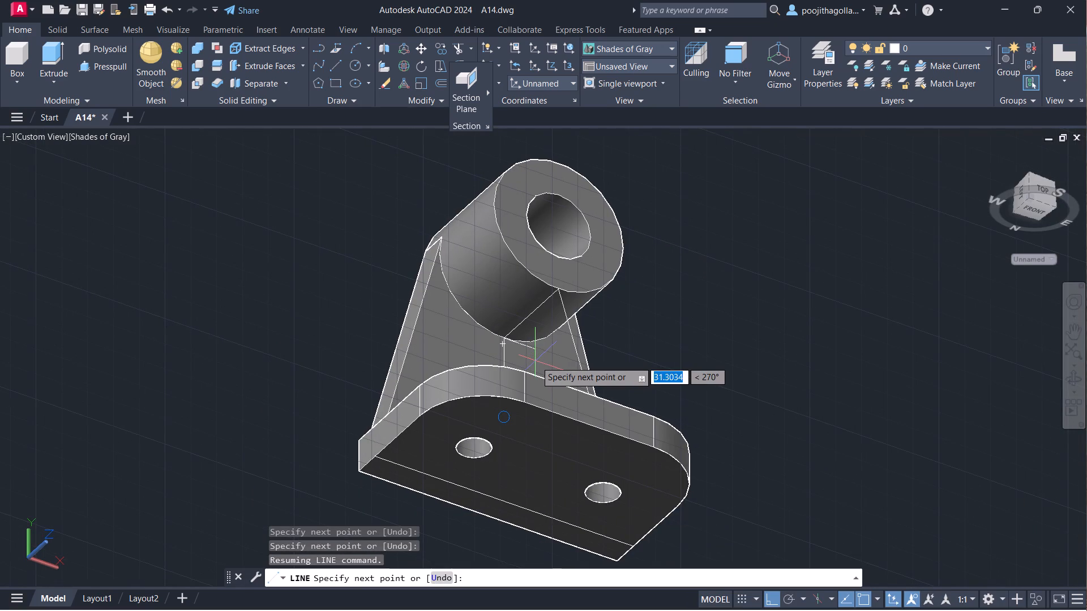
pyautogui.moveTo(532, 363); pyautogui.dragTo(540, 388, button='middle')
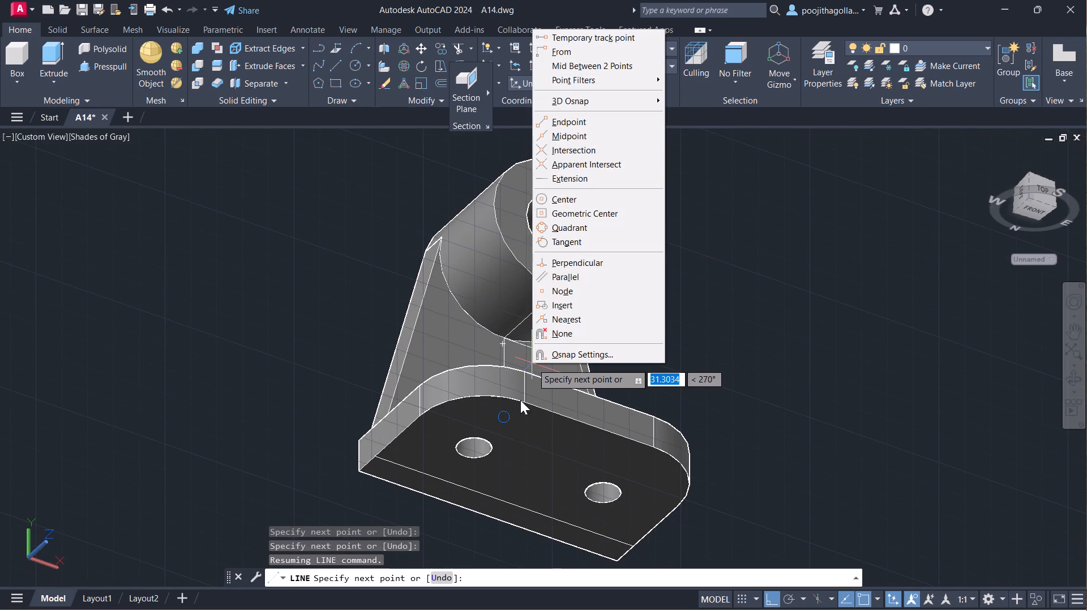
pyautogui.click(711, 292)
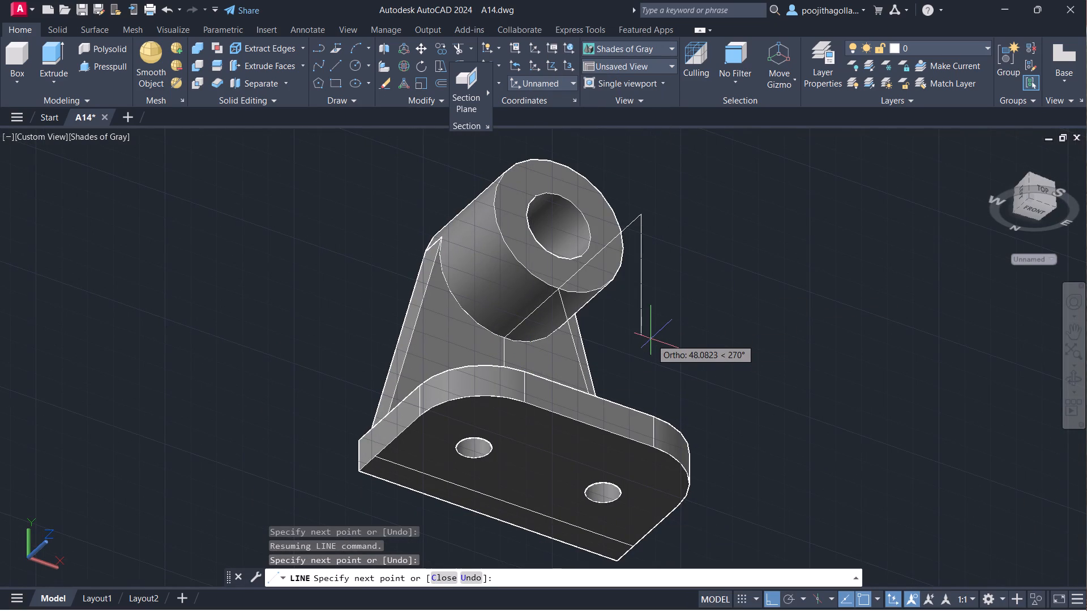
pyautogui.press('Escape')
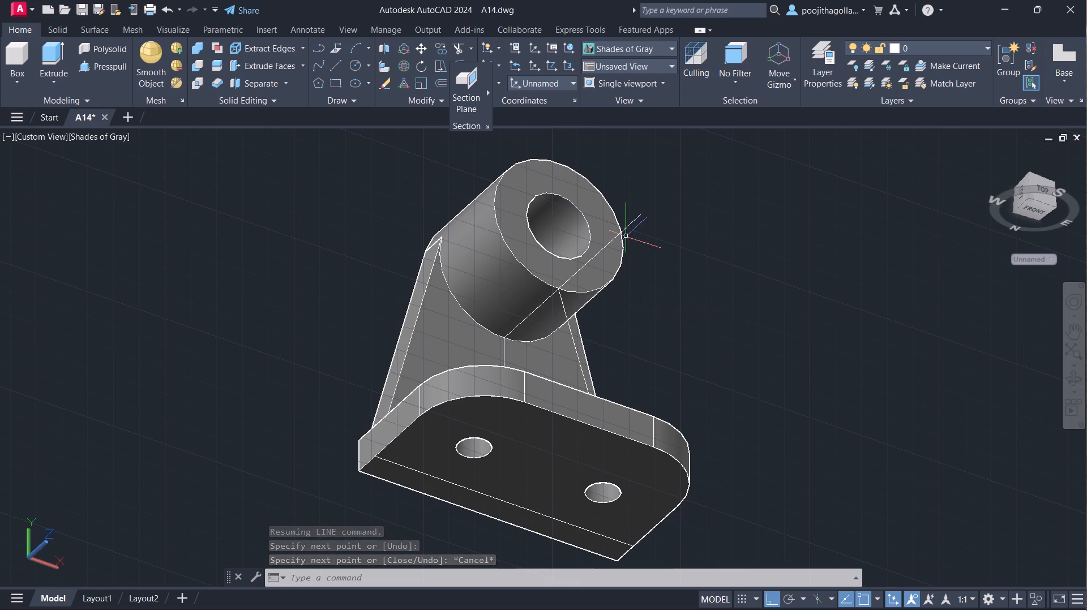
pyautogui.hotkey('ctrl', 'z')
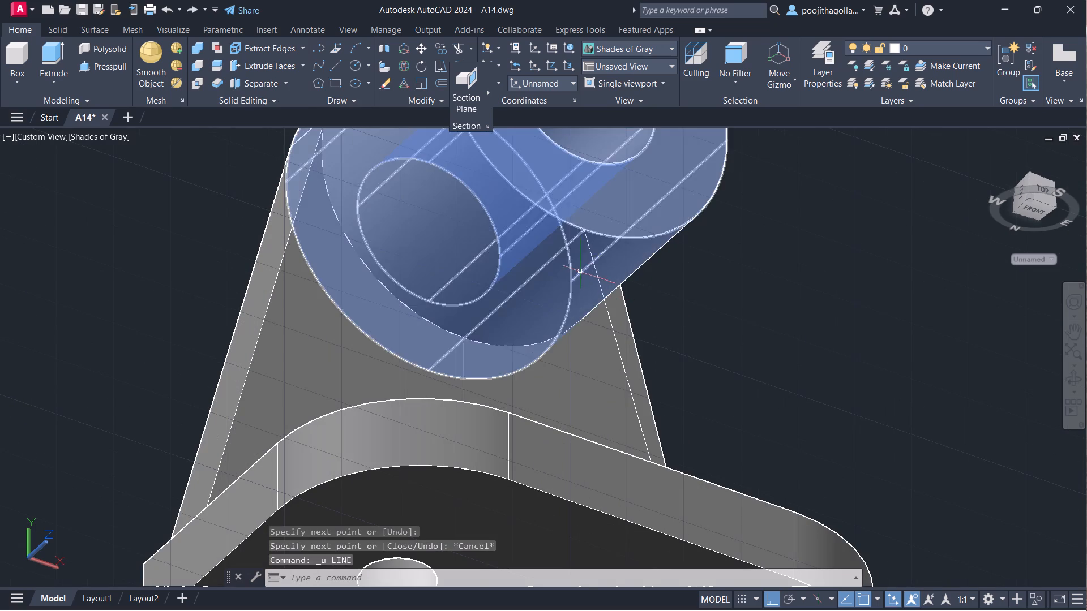
# Draw a line about 34 long along the boss's underside, from the sloped line's upper end to the rib outline's vertical line.
pyautogui.press('l')
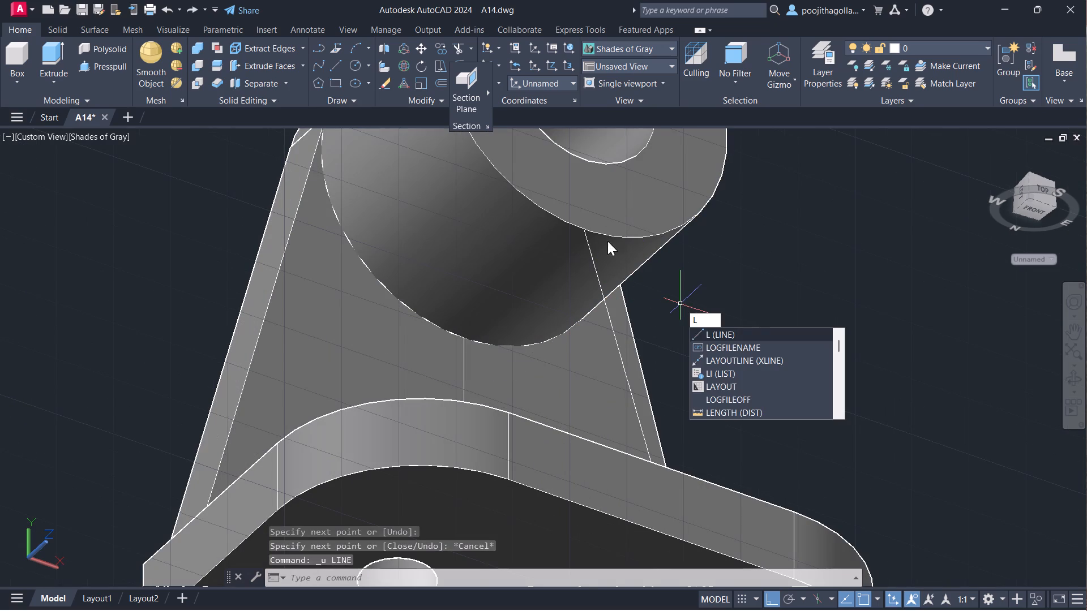
pyautogui.click(714, 333)
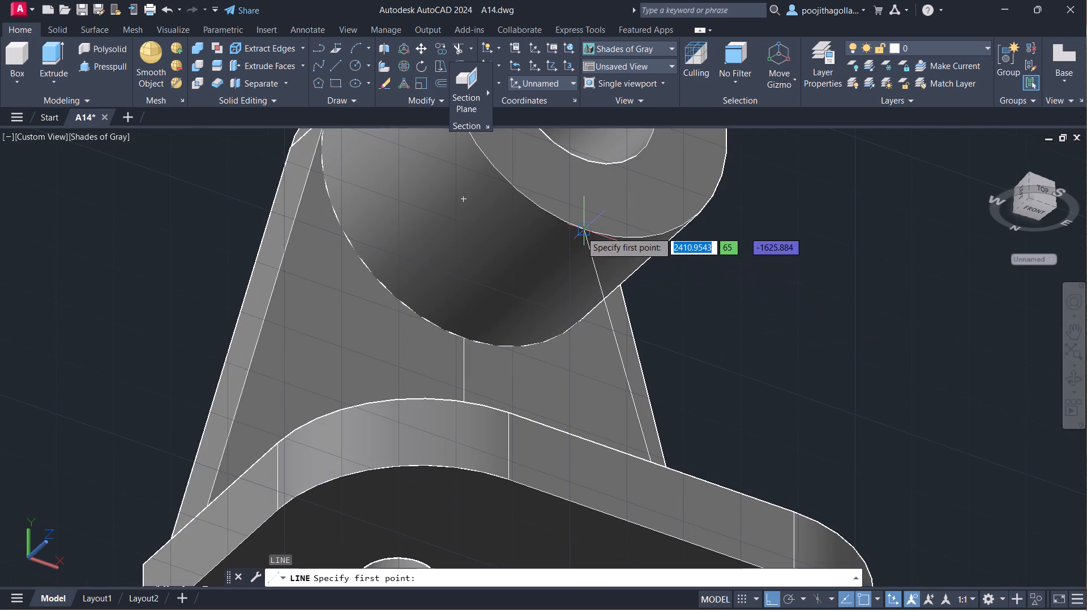
pyautogui.click(581, 231)
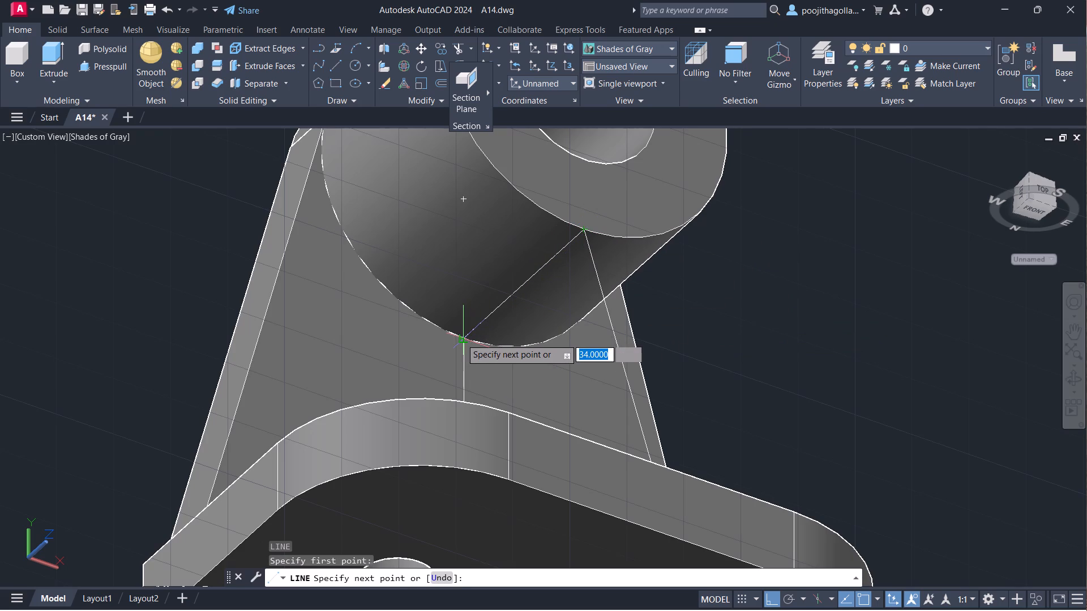
pyautogui.scroll(4, 459, 342)
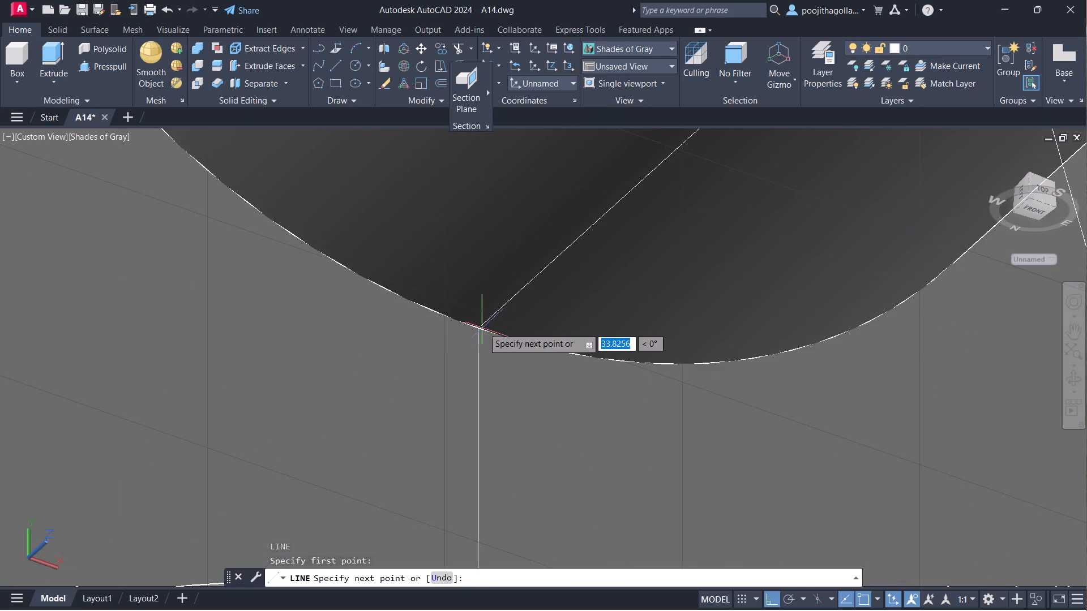
pyautogui.click(485, 326)
pyautogui.scroll(-3, 485, 325)
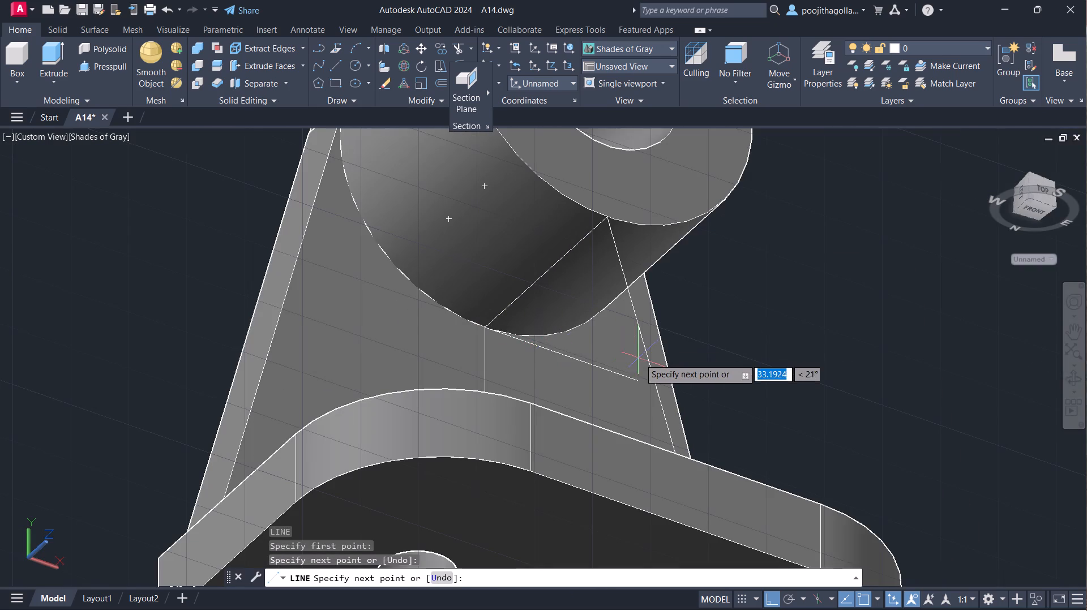
pyautogui.press('Escape')
# Set the visual style to 2D Wireframe.
pyautogui.scroll(-1, 639, 359)
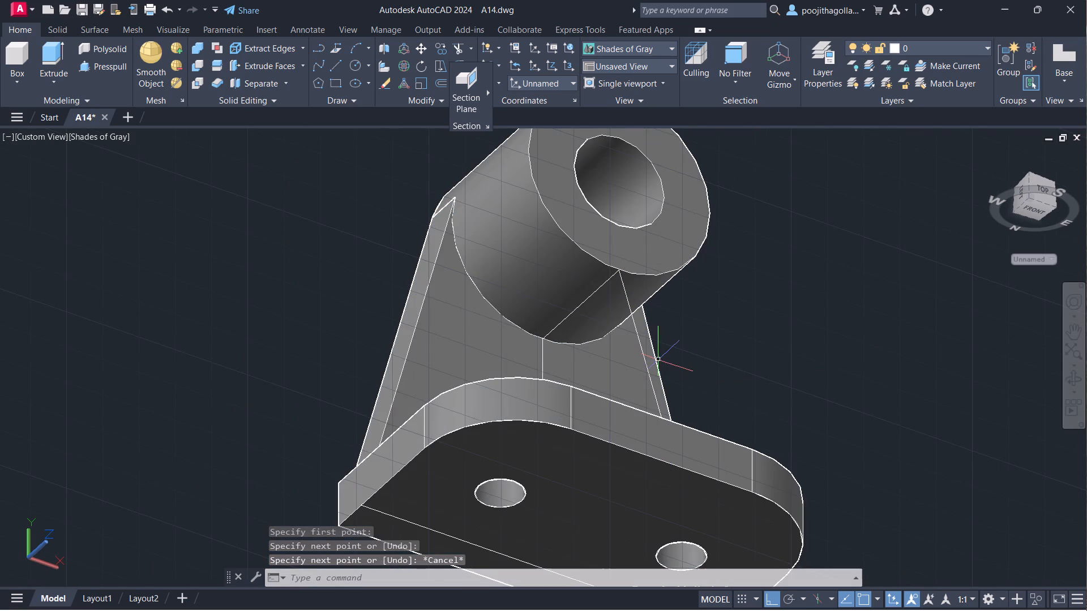
pyautogui.keyDown('shift'); pyautogui.moveTo(682, 337); pyautogui.dragTo(701, 423, button='middle'); pyautogui.keyUp('shift')
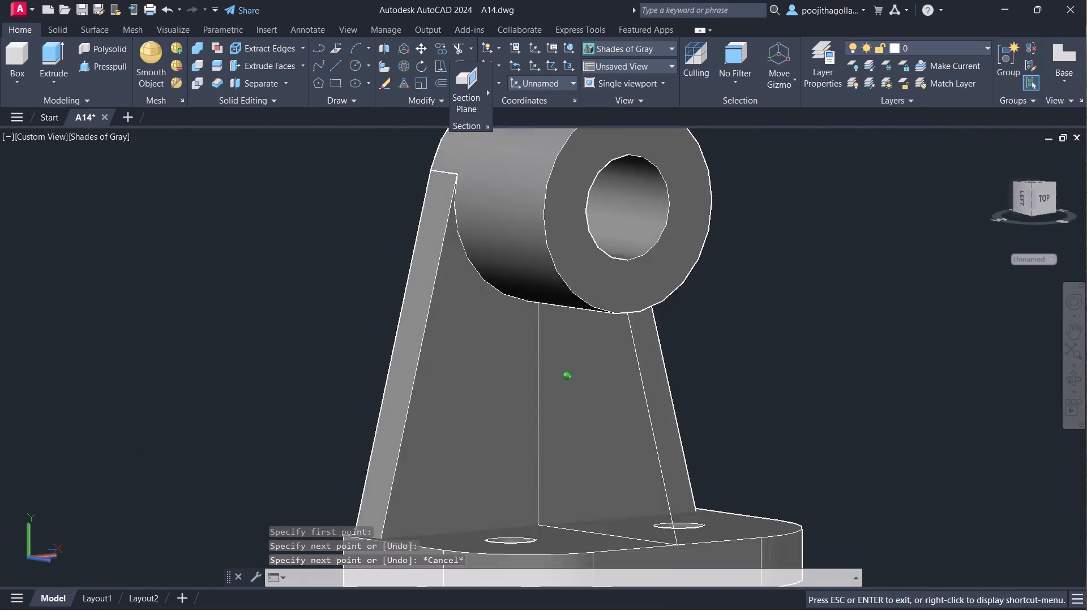
pyautogui.keyDown('shift'); pyautogui.moveTo(701, 423); pyautogui.dragTo(714, 362, button='middle'); pyautogui.keyUp('shift')
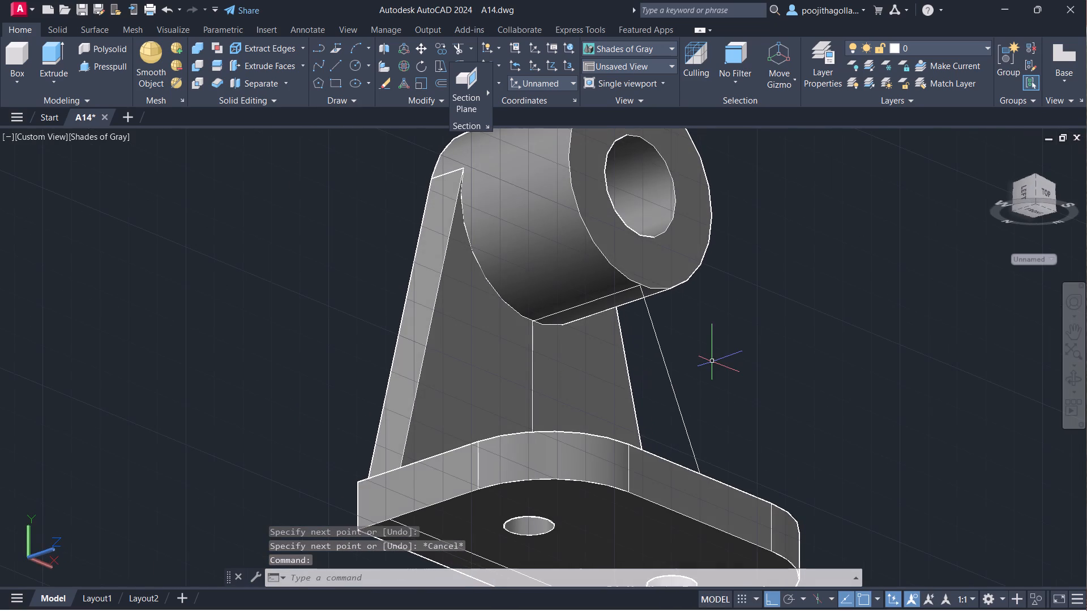
pyautogui.press('Escape')
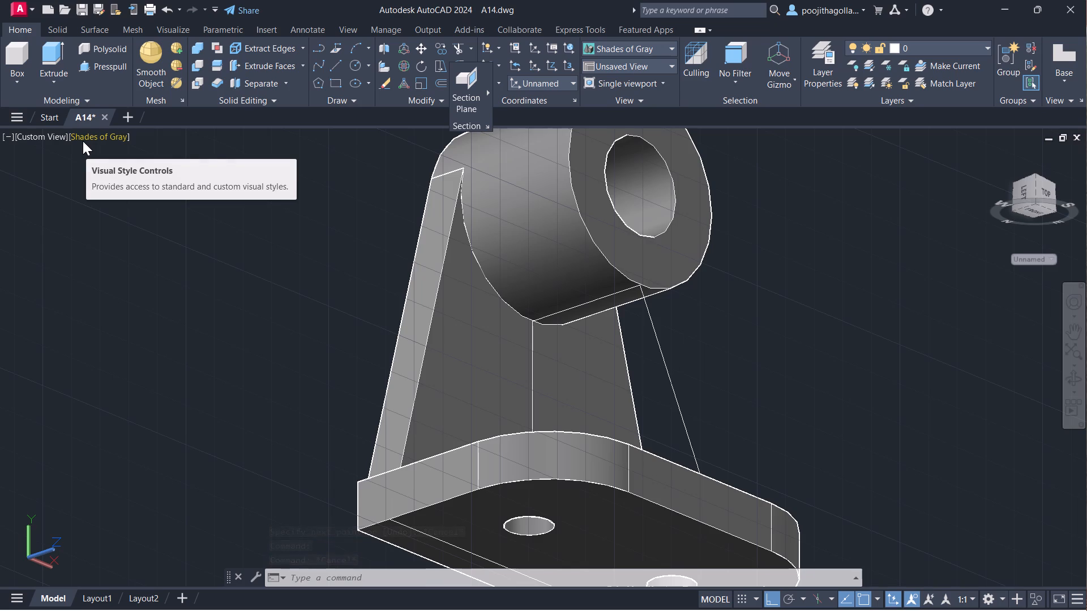
pyautogui.click(89, 138)
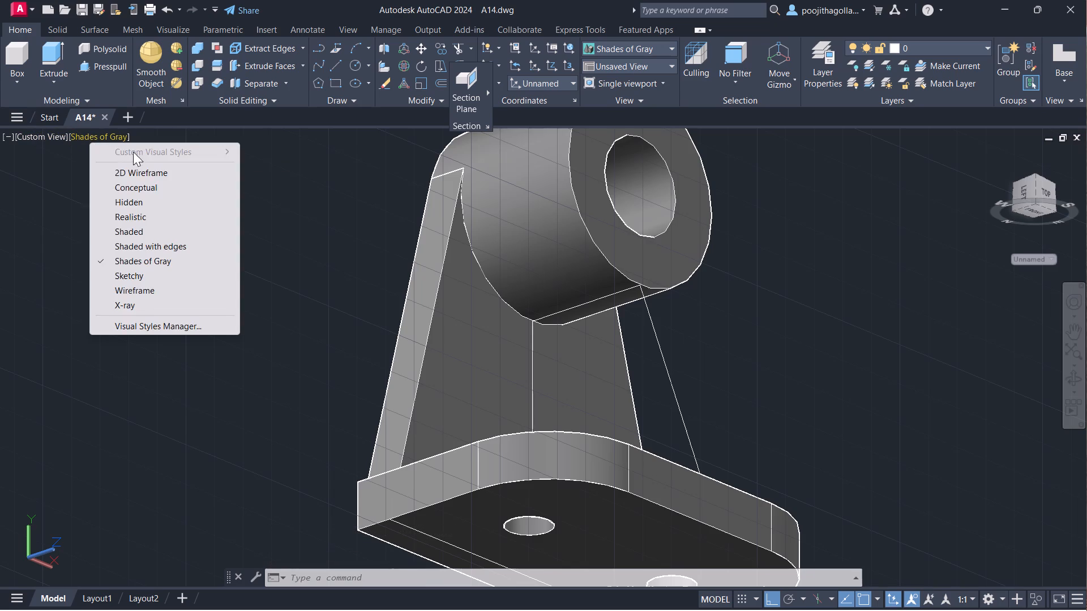
pyautogui.click(144, 174)
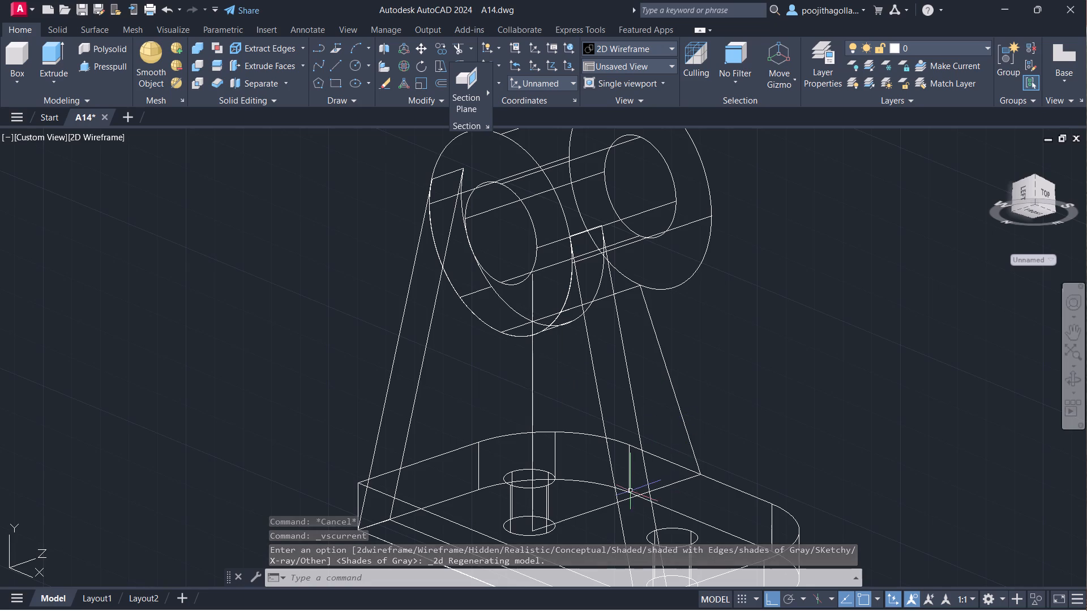
# Stretch the upper vertex of the rib outline's vertical line straight down to the inner end of the boss underside line.
pyautogui.scroll(-1, 614, 482)
pyautogui.moveTo(617, 469); pyautogui.dragTo(587, 424, button='middle')
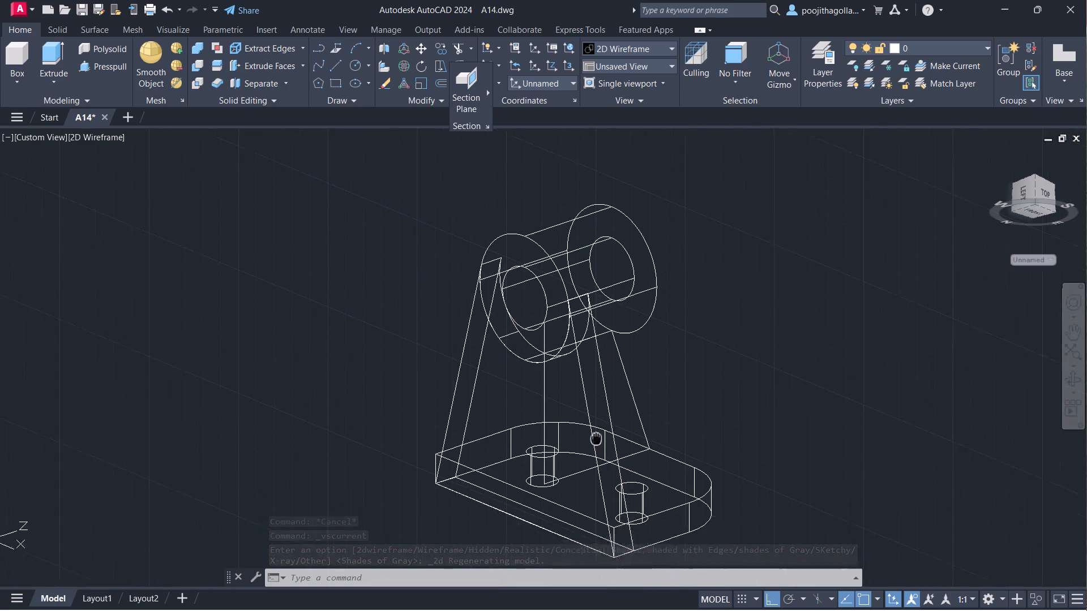
pyautogui.moveTo(587, 424); pyautogui.dragTo(574, 401, button='middle')
pyautogui.scroll(2, 591, 380)
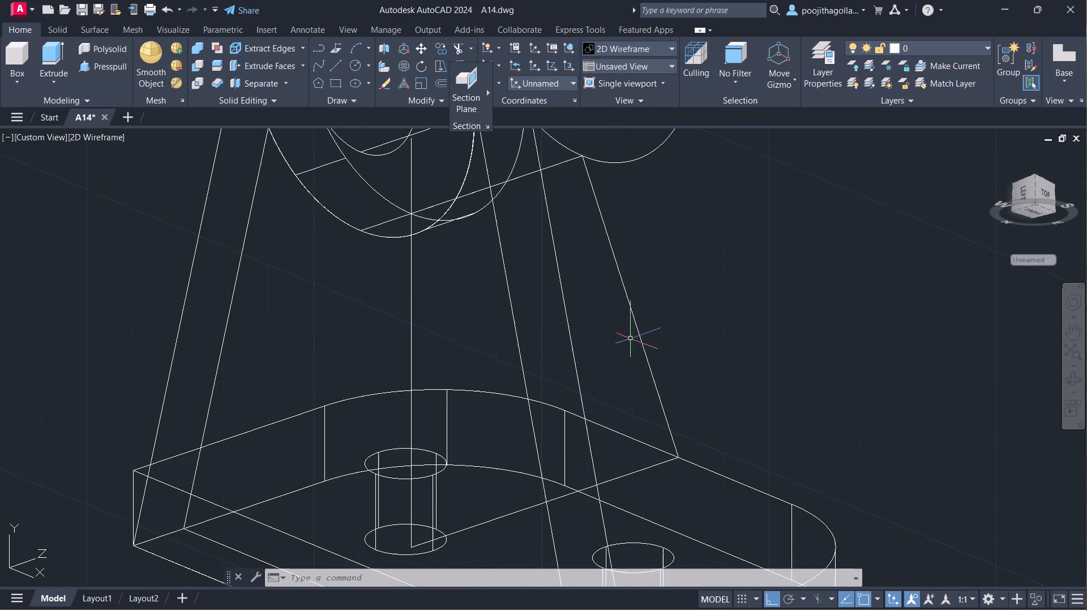
pyautogui.click(636, 326)
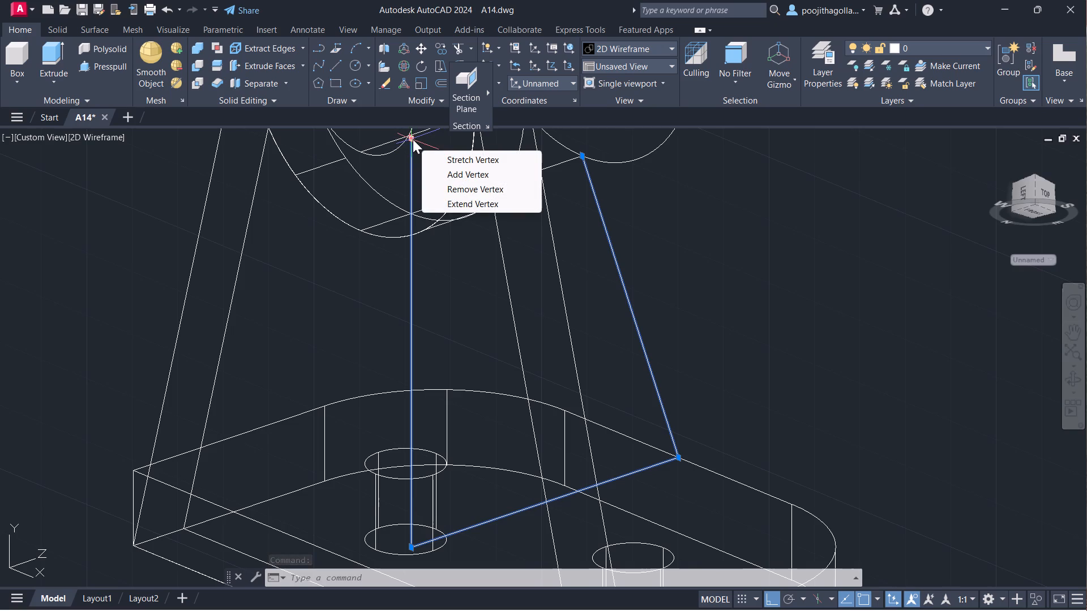
pyautogui.click(455, 160)
pyautogui.click(411, 213)
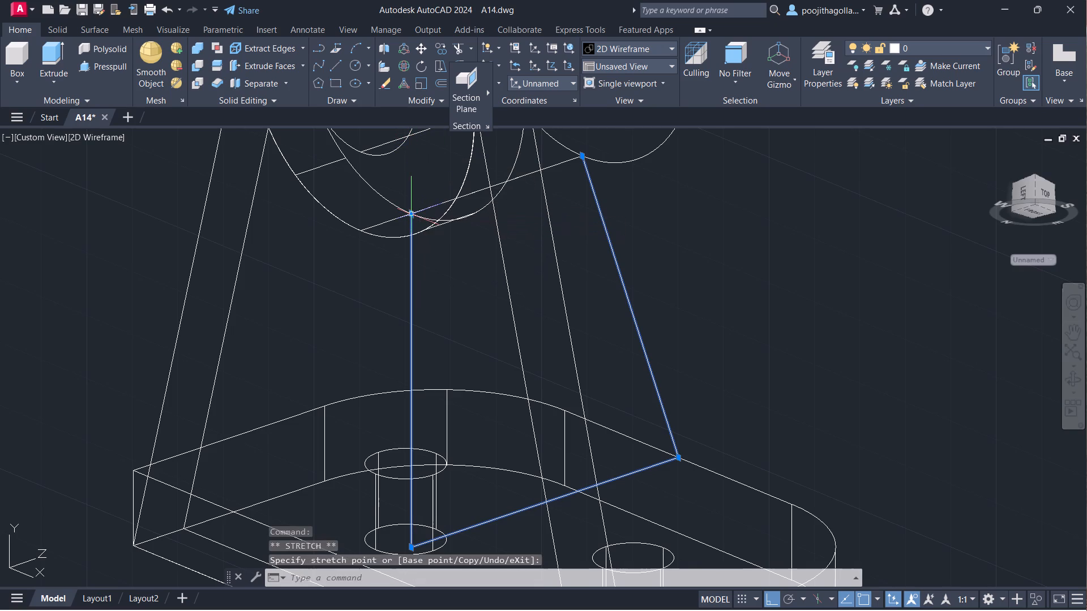
pyautogui.press('Escape')
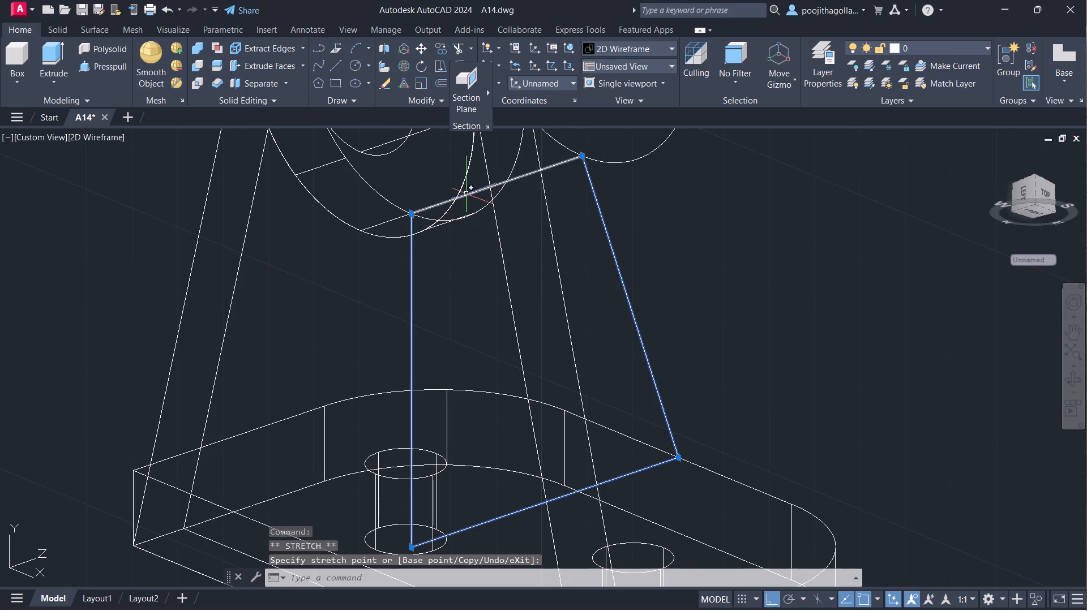
# Join the boss underside line with the rib outline's polyline.
pyautogui.click(467, 193)
pyautogui.press('j')
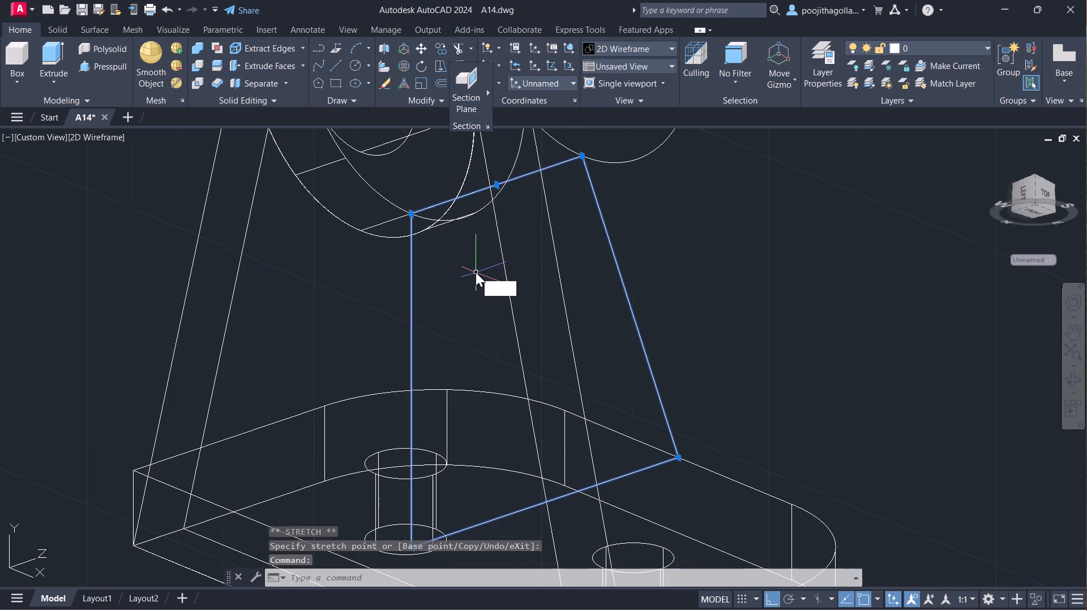
pyautogui.press('Return')
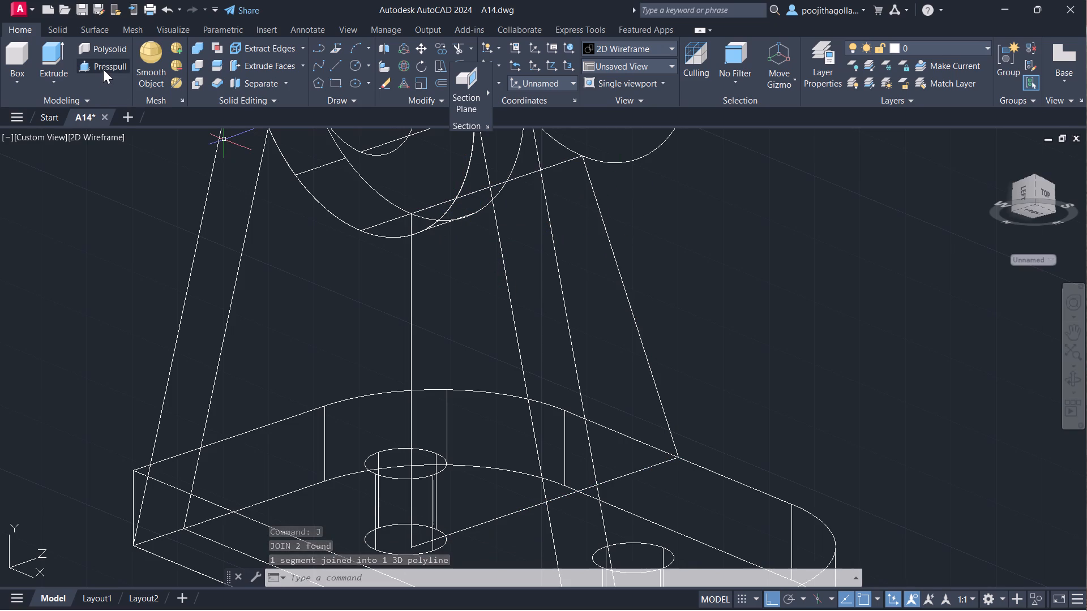
# Set the visual style back to Shades of Gray.
pyautogui.click(95, 134)
pyautogui.click(170, 264)
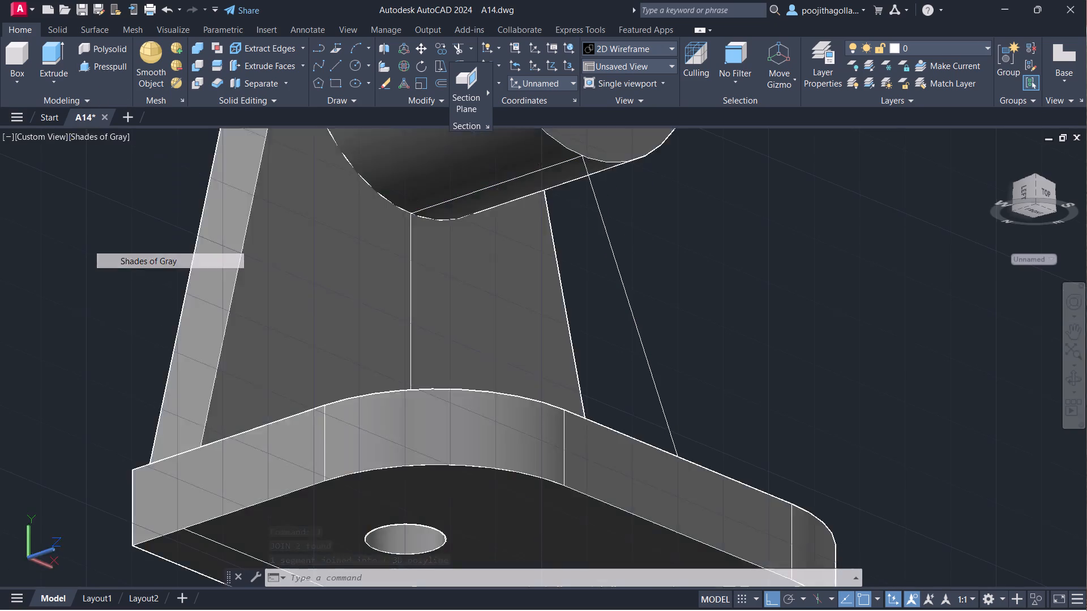
pyautogui.scroll(1, 562, 340)
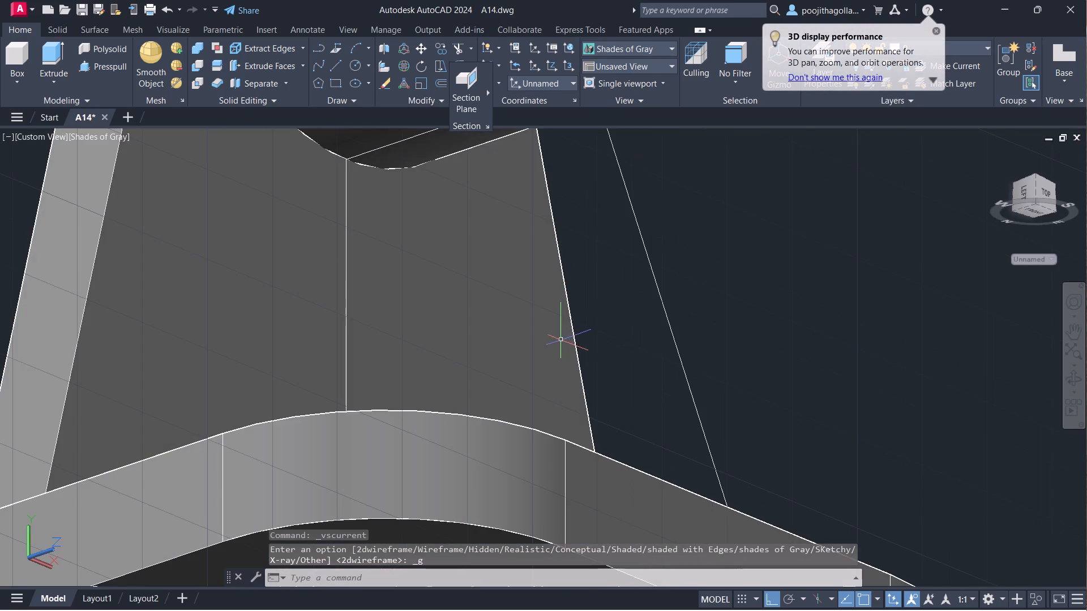
pyautogui.scroll(-1, 340, 215)
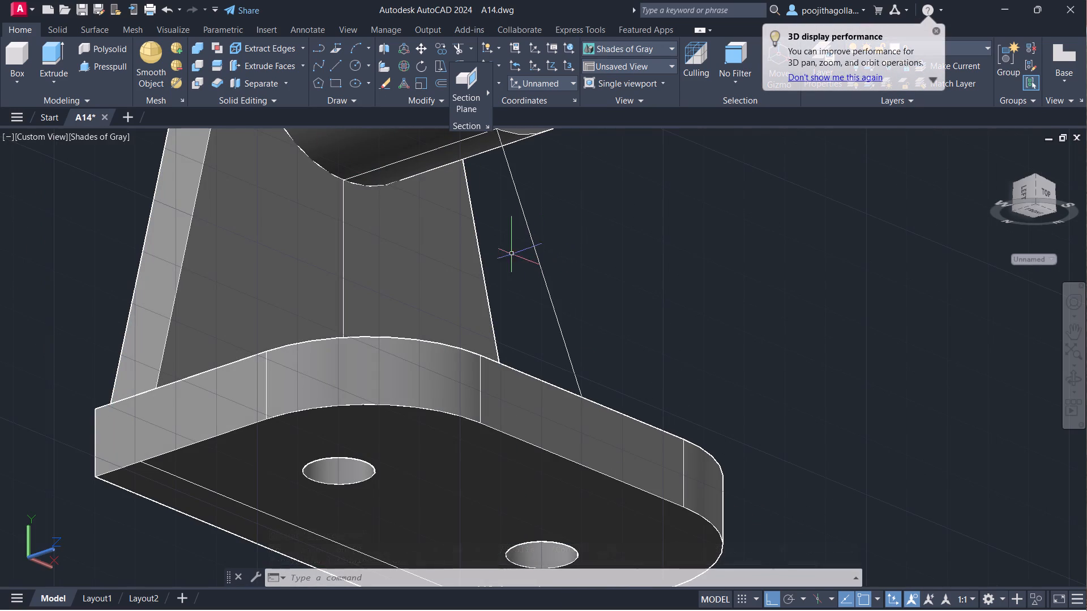
# Presspull the closed rib outline between the boss and base plate by 5 to one side.
pyautogui.click(118, 73)
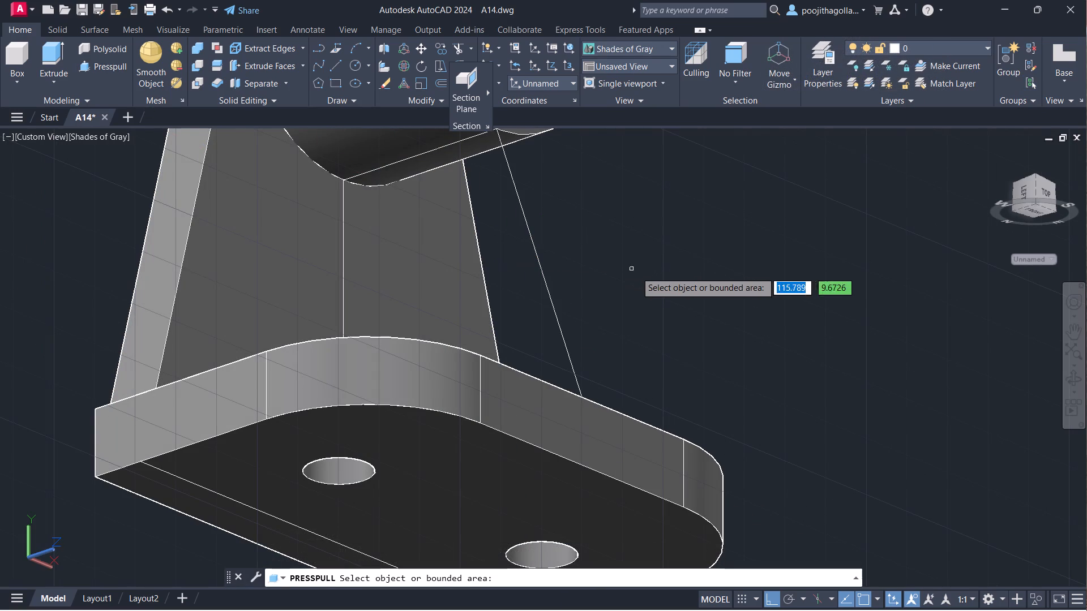
pyautogui.keyDown('shift'); pyautogui.moveTo(649, 274); pyautogui.dragTo(666, 353, button='middle'); pyautogui.keyUp('shift')
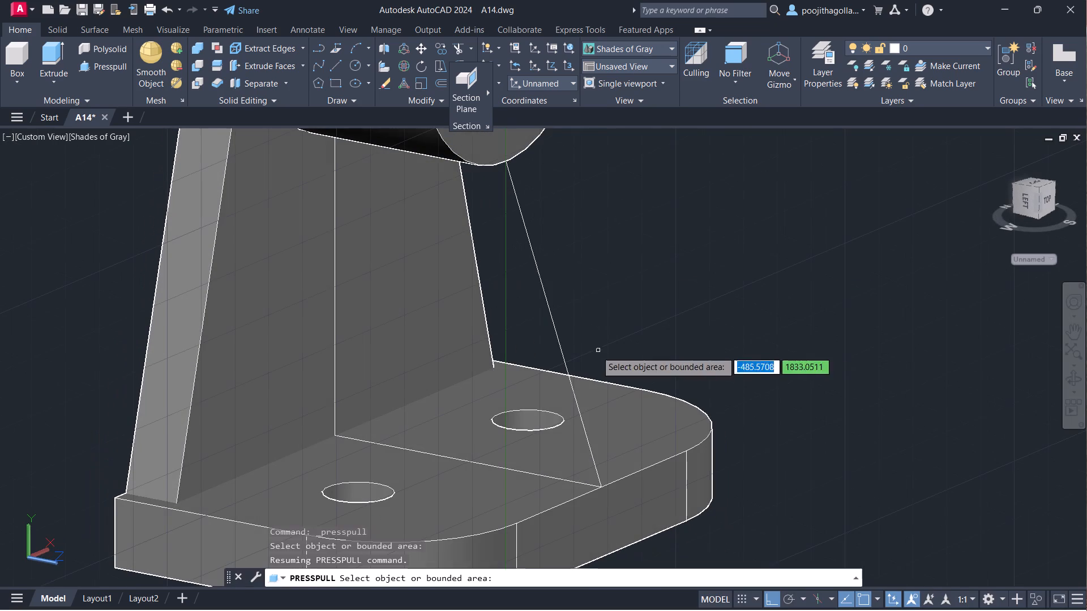
pyautogui.click(559, 348)
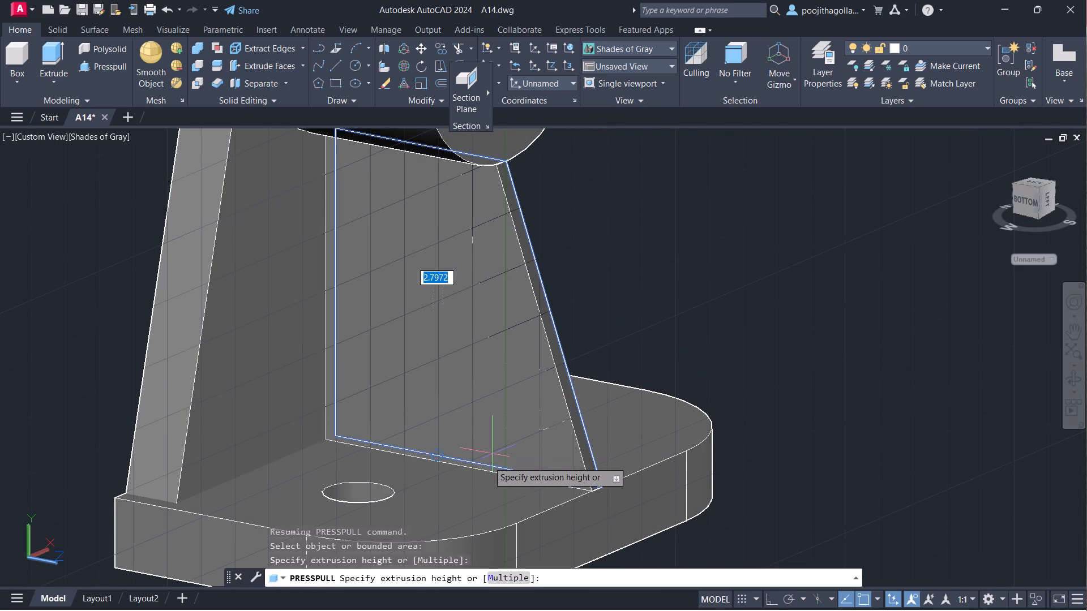
pyautogui.press('5')
pyautogui.press('Return')
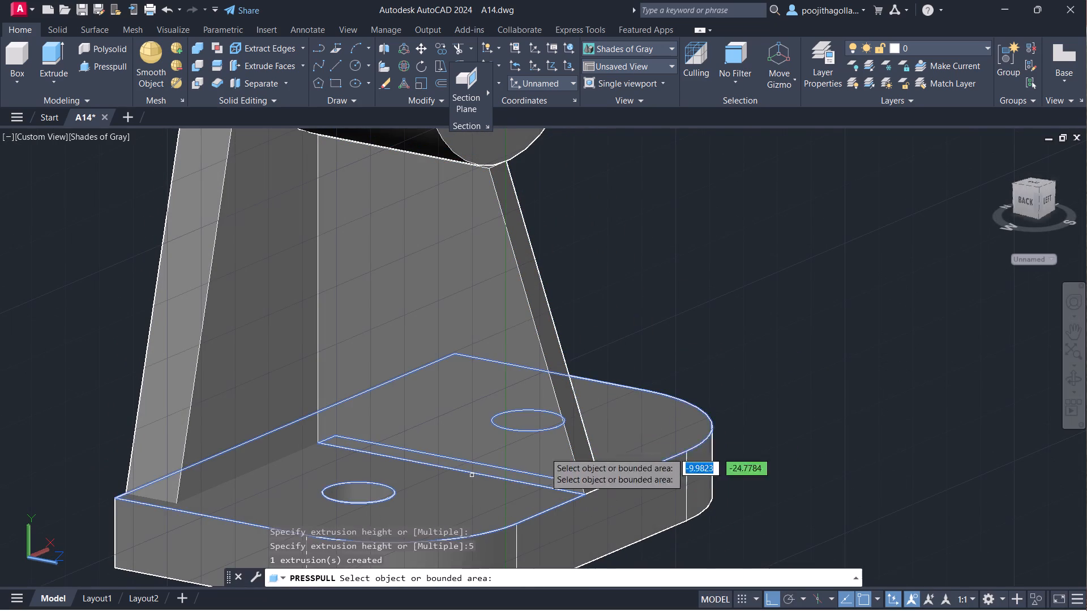
# Presspull the rib's opposite side face outward by 5.
pyautogui.keyDown('shift'); pyautogui.moveTo(705, 375); pyautogui.dragTo(555, 369, button='middle'); pyautogui.keyUp('shift')
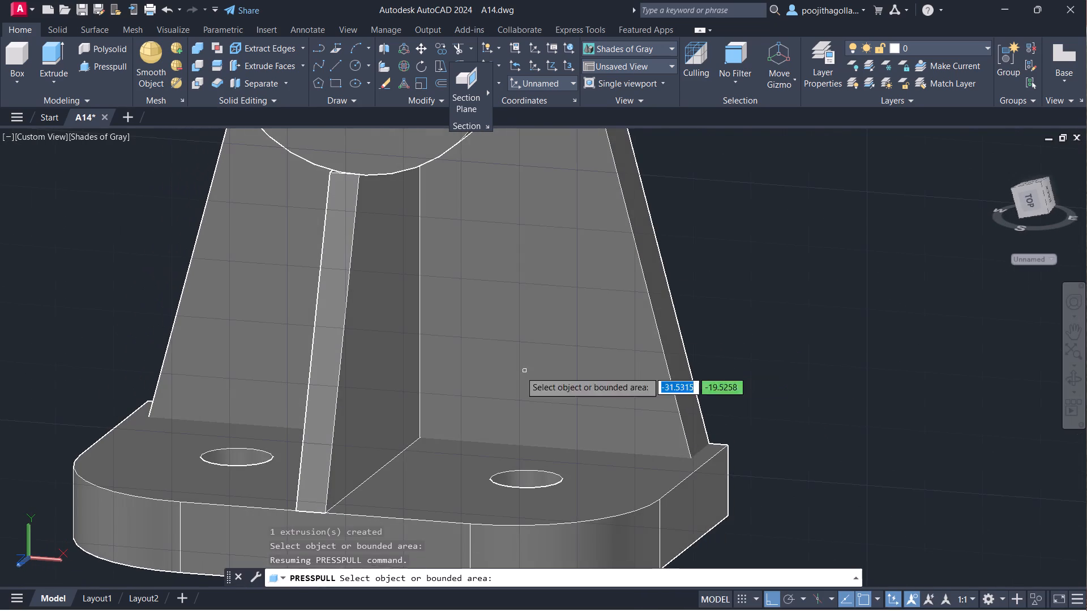
pyautogui.click(358, 345)
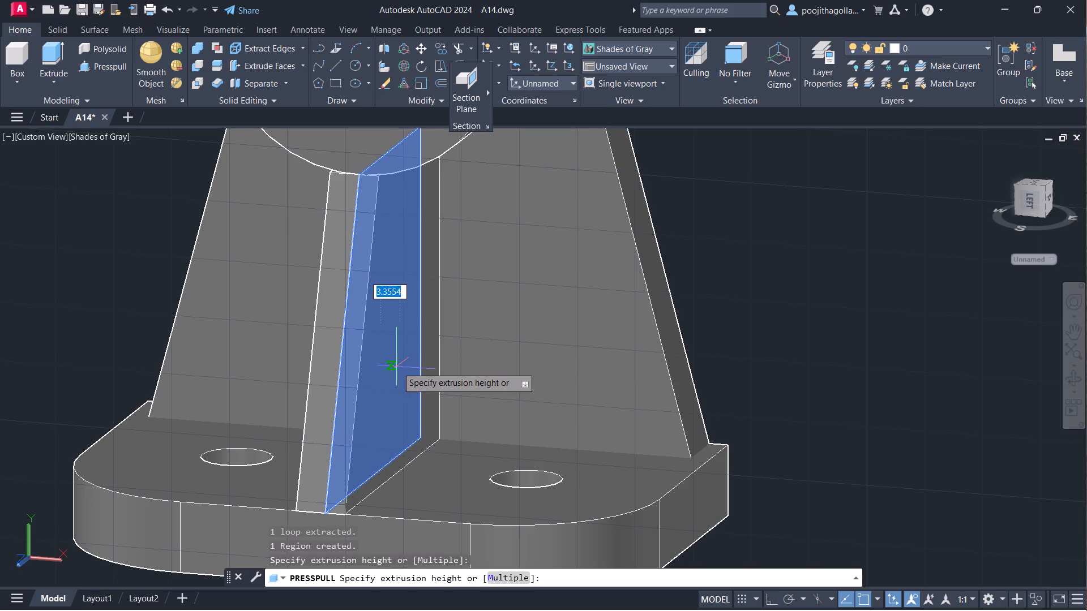
pyautogui.press('5')
pyautogui.press('Return')
pyautogui.press('Escape')
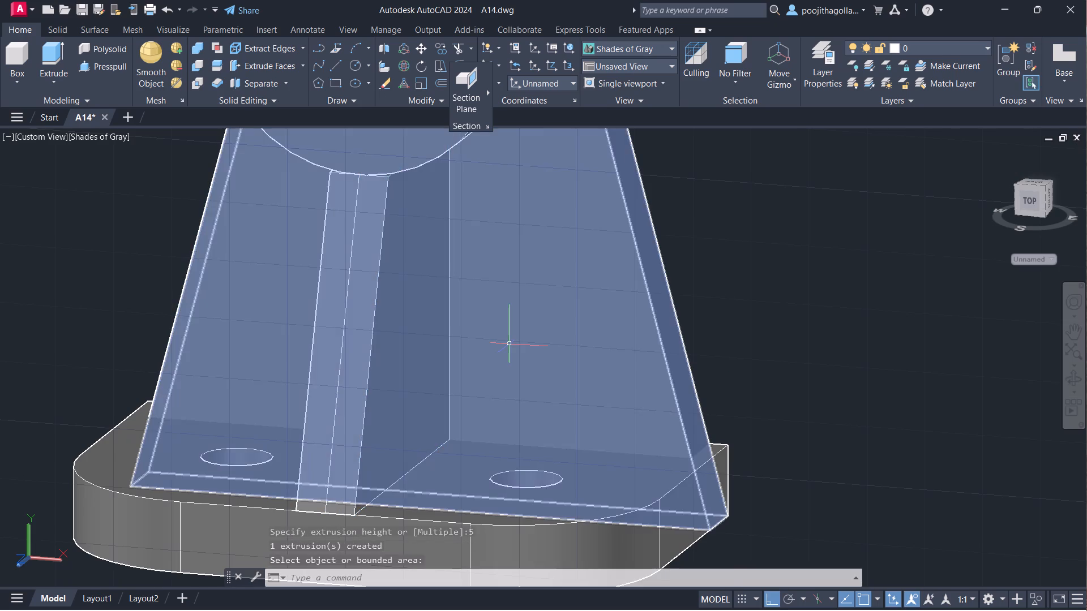
# Draw a vertical line about 12.5 long on the boss's front face, from the outer circle's top quadrant to the bore's top quadrant.
pyautogui.scroll(-2, 512, 344)
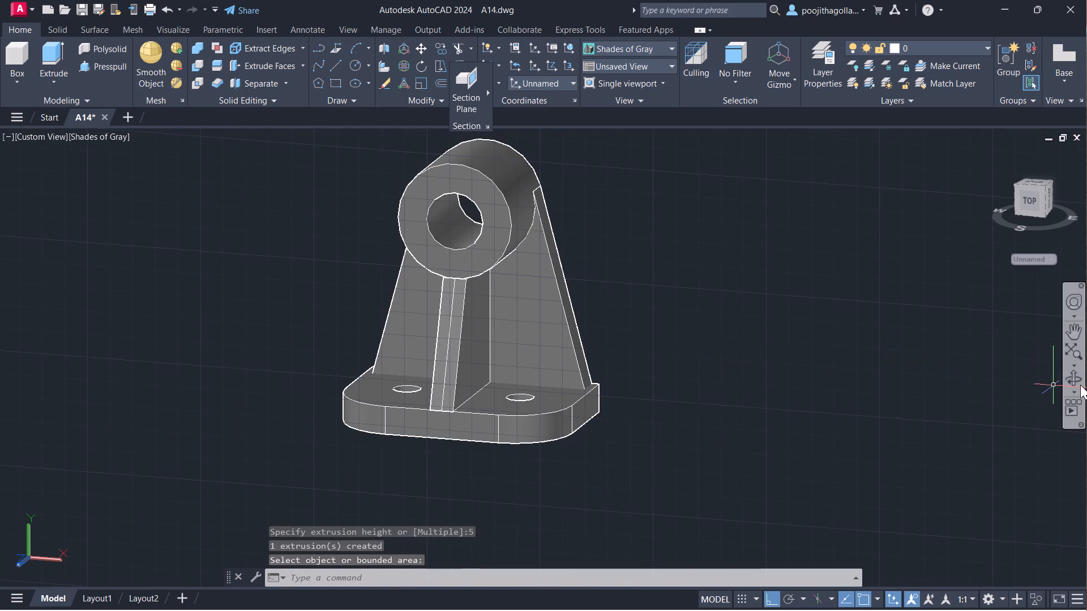
pyautogui.click(1080, 385)
pyautogui.moveTo(726, 442); pyautogui.dragTo(814, 477)
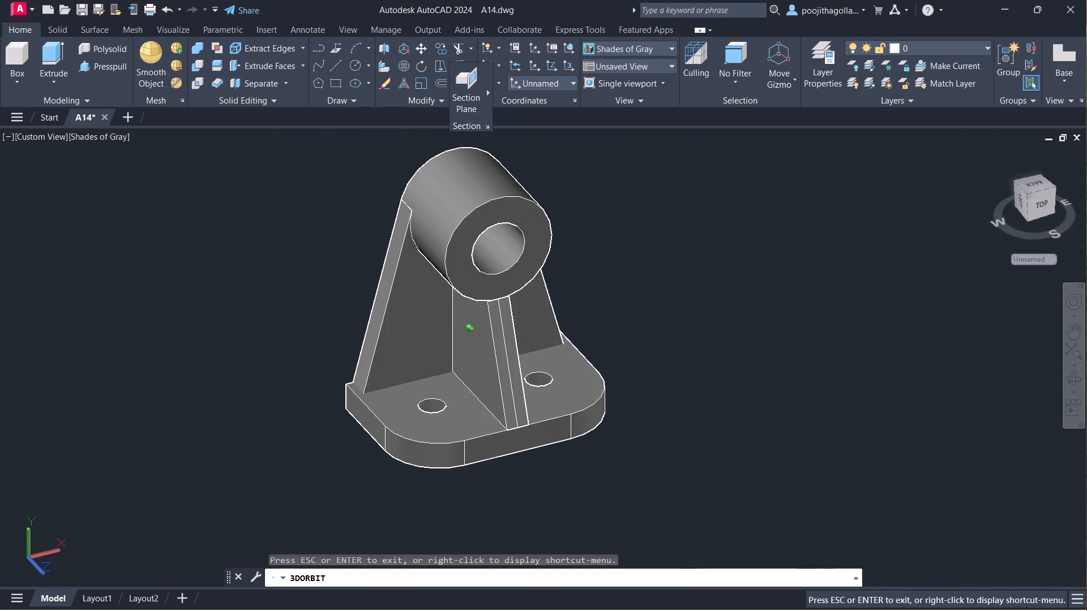
pyautogui.moveTo(814, 477); pyautogui.dragTo(818, 484)
pyautogui.scroll(2, 687, 334)
pyautogui.moveTo(687, 334); pyautogui.dragTo(708, 418, button='middle')
pyautogui.scroll(2, 604, 347)
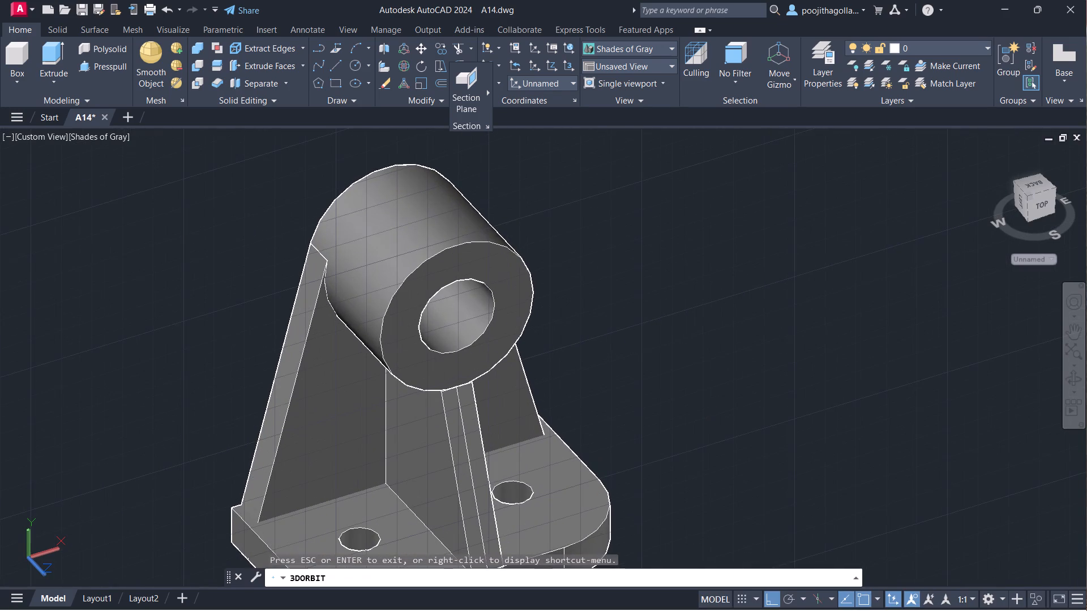
pyautogui.moveTo(602, 397); pyautogui.dragTo(608, 424, button='middle')
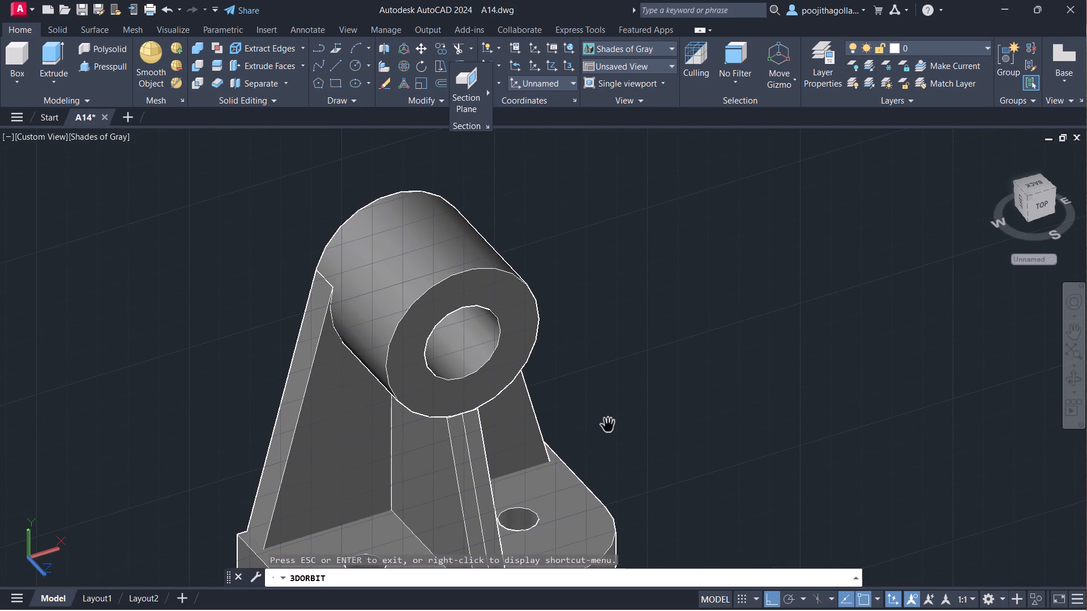
pyautogui.press('Escape')
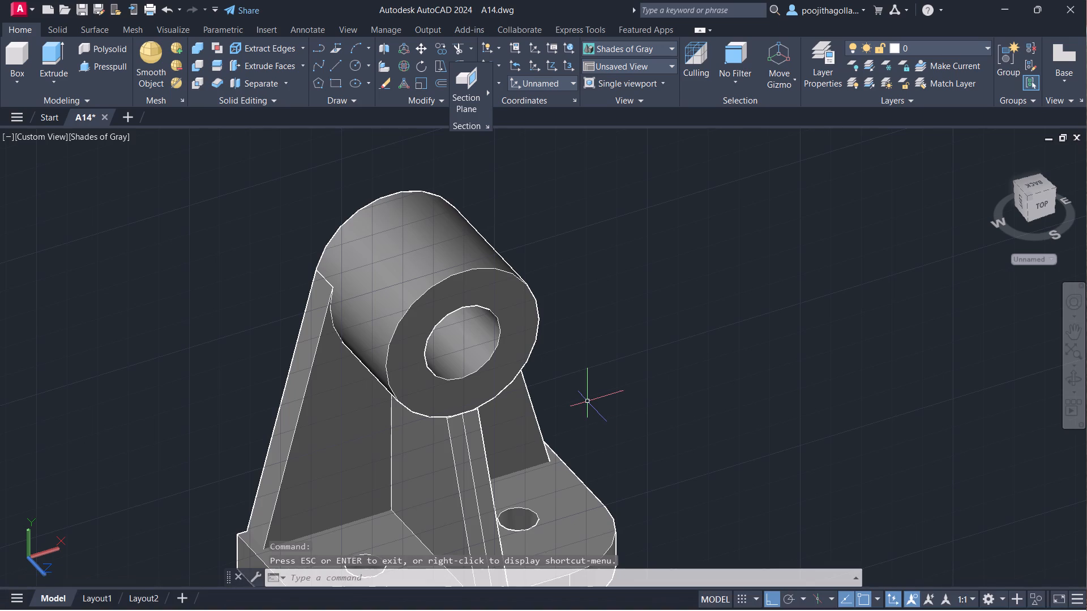
pyautogui.scroll(1, 534, 368)
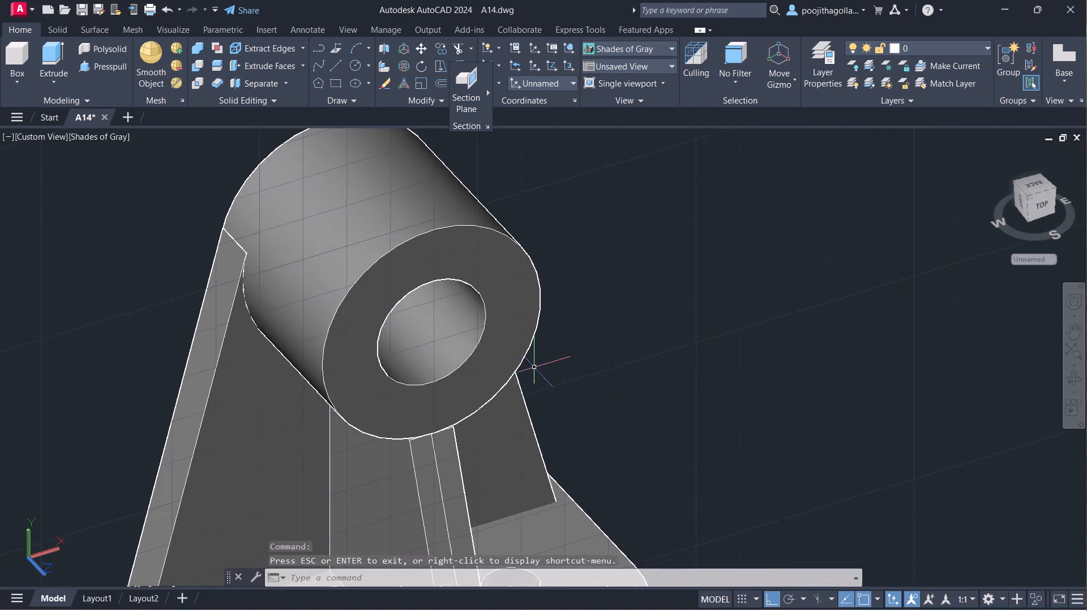
pyautogui.scroll(1, 534, 368)
pyautogui.moveTo(573, 344); pyautogui.dragTo(645, 457, button='middle')
pyautogui.press('l')
pyautogui.press('Return')
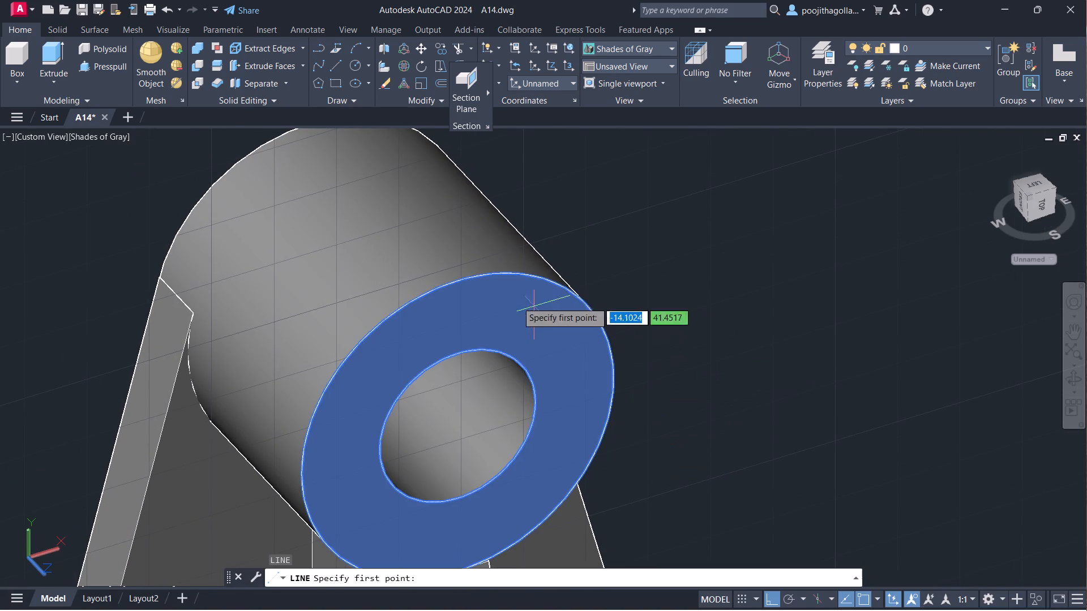
pyautogui.click(454, 283)
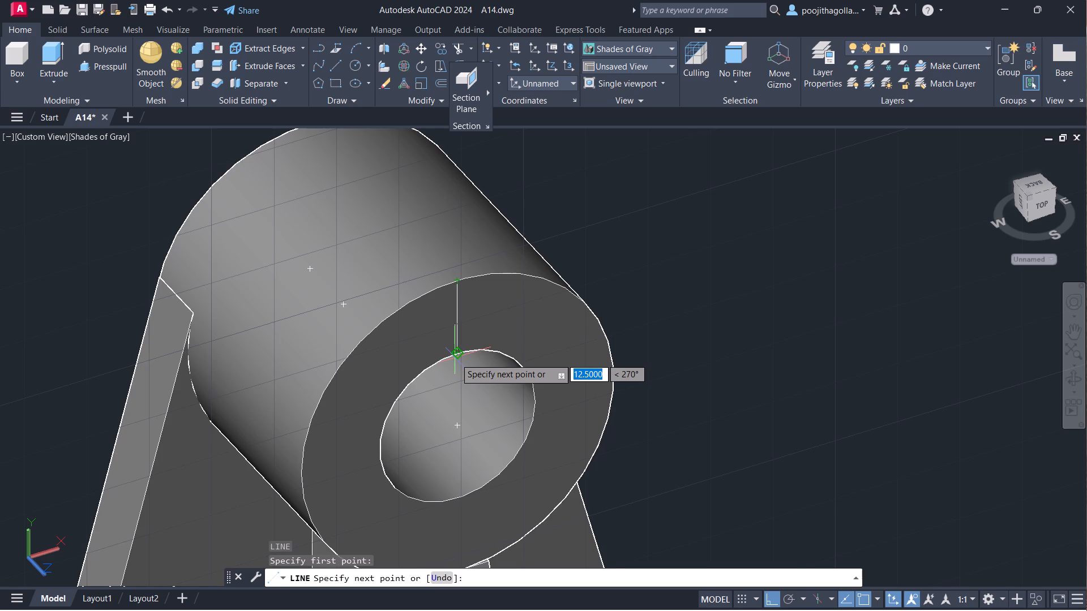
pyautogui.click(457, 356)
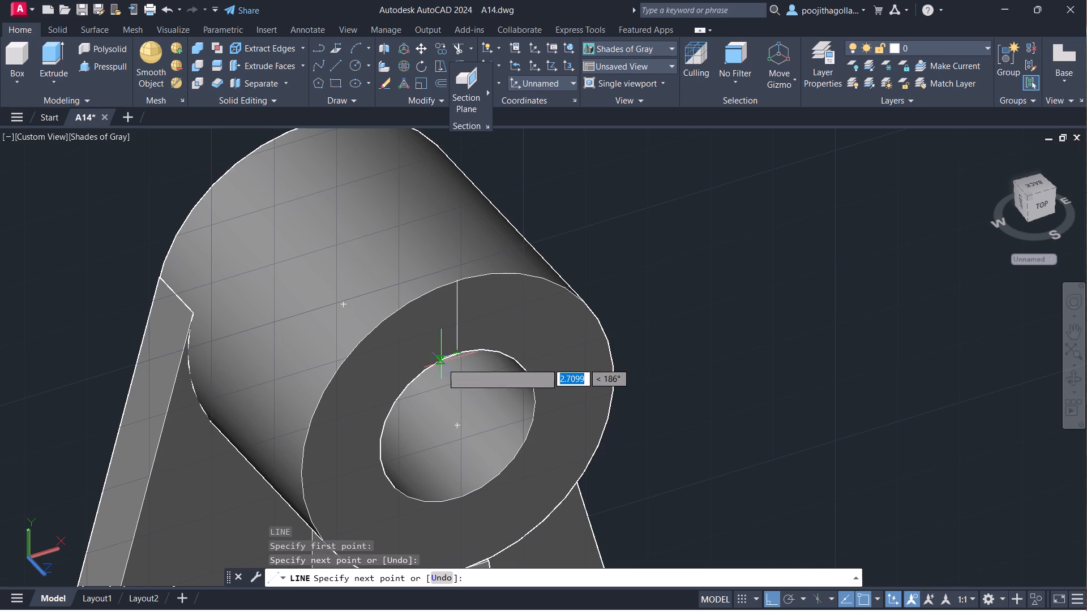
pyautogui.scroll(3, 437, 363)
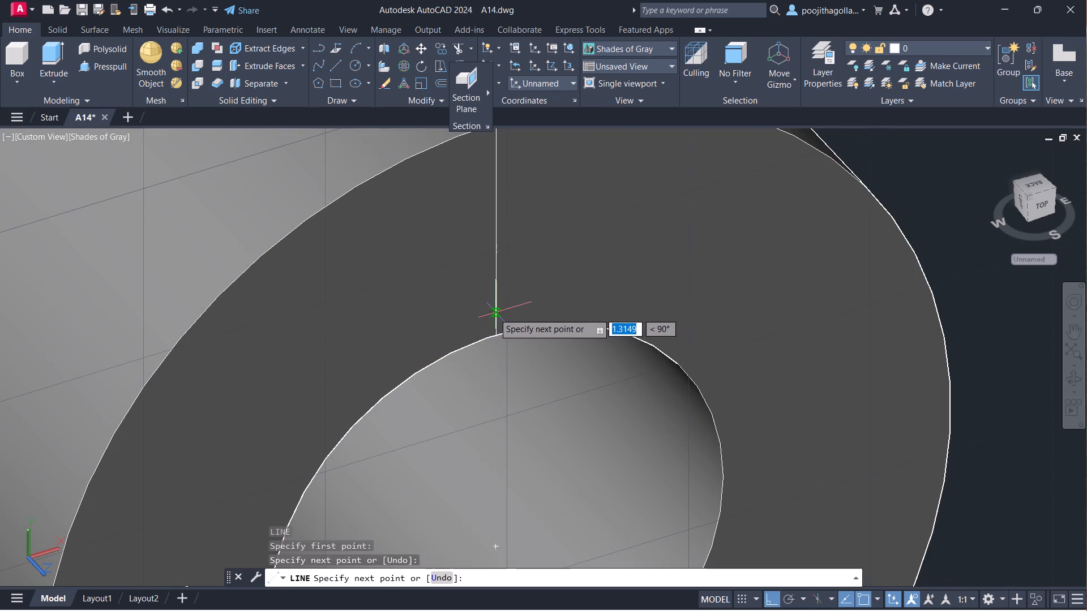
pyautogui.scroll(-1, 492, 313)
pyautogui.moveTo(494, 304); pyautogui.dragTo(490, 336, button='middle')
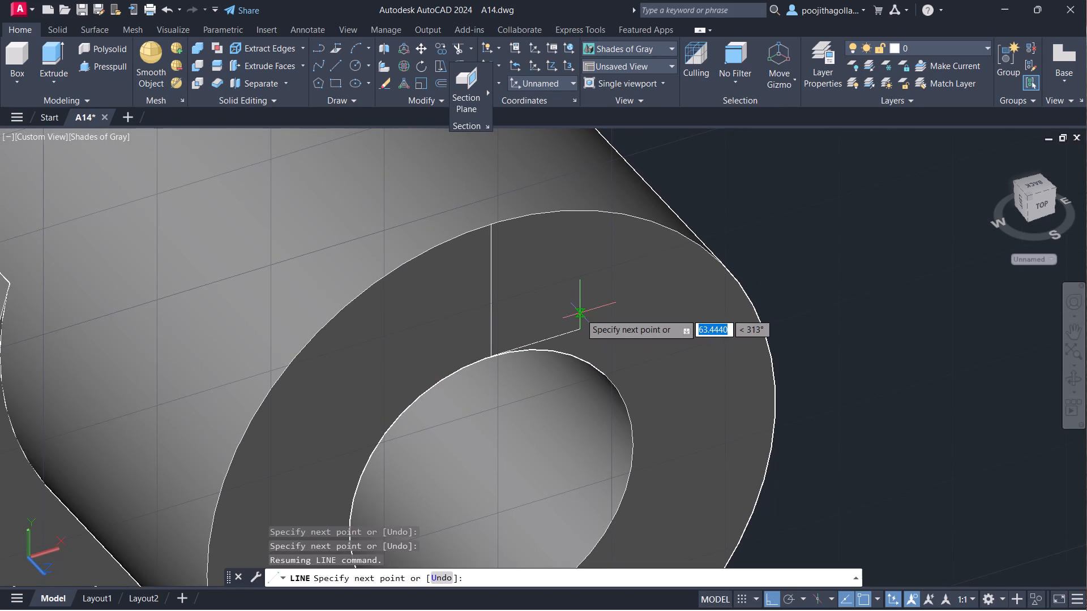
pyautogui.press('Escape')
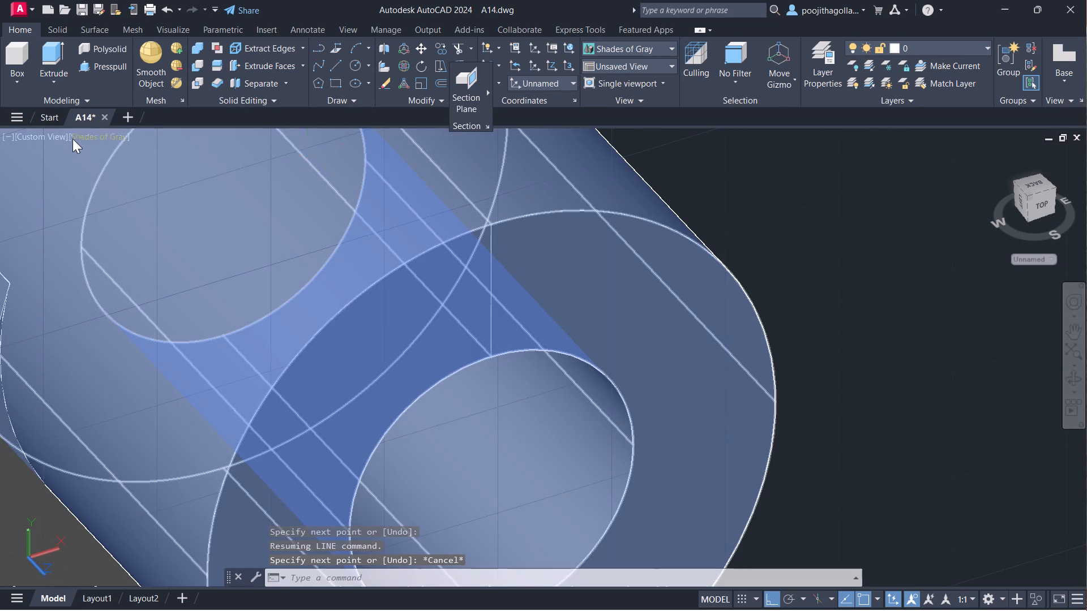
# Set the visual style to 2D Wireframe and show the model in the Front view.
pyautogui.click(72, 139)
pyautogui.click(118, 171)
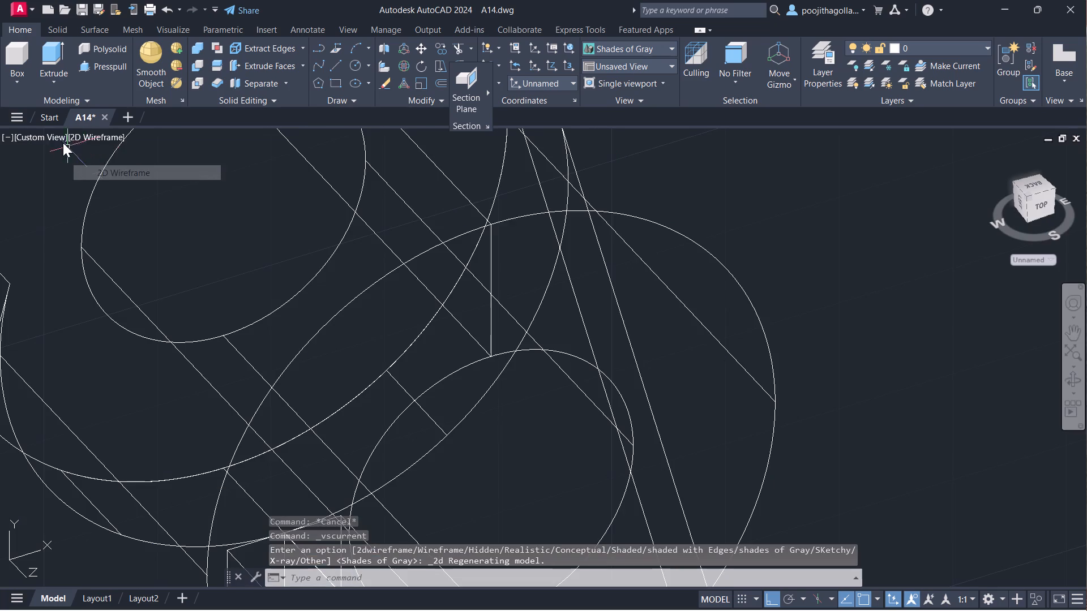
pyautogui.click(42, 140)
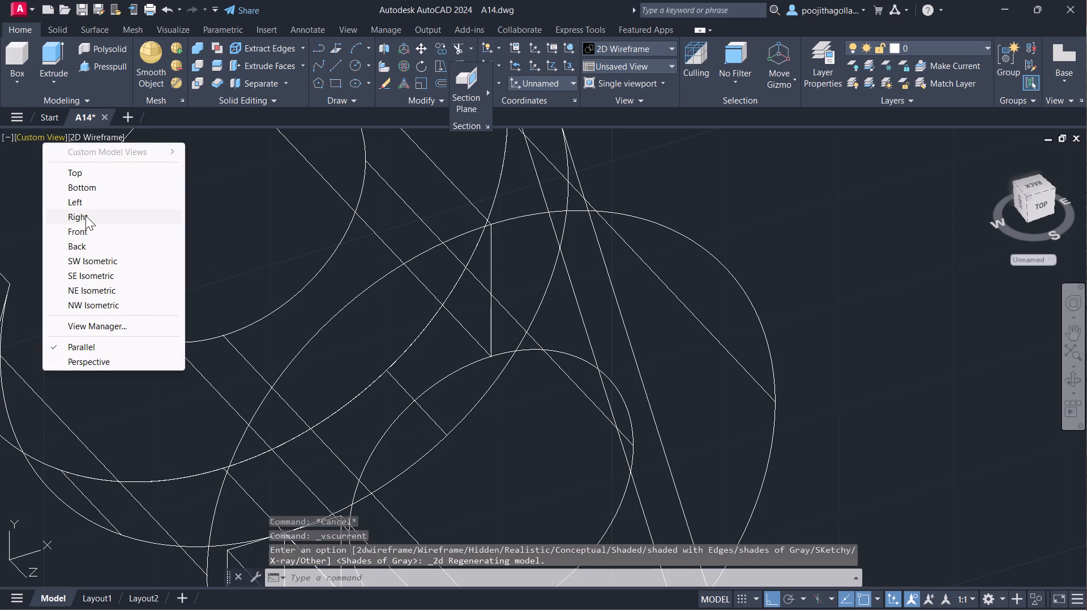
pyautogui.click(84, 231)
# Offset the vertical line between the boss's outer circle and the bore by 1.5 to both sides.
pyautogui.scroll(2, 108, 214)
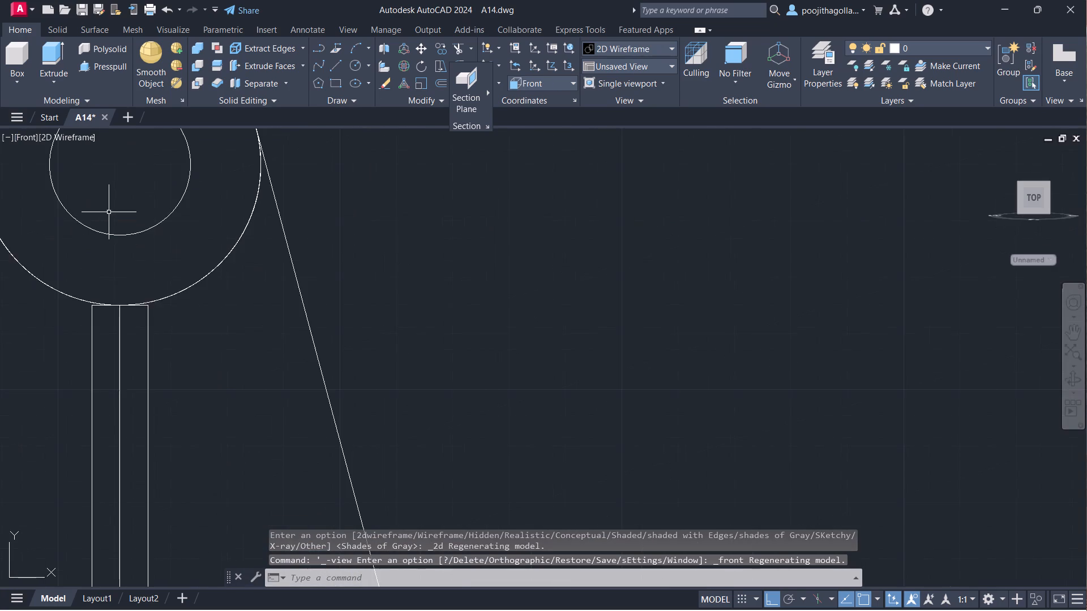
pyautogui.moveTo(127, 200); pyautogui.dragTo(376, 381, button='middle')
pyautogui.moveTo(390, 285); pyautogui.dragTo(414, 333, button='middle')
pyautogui.scroll(2, 374, 276)
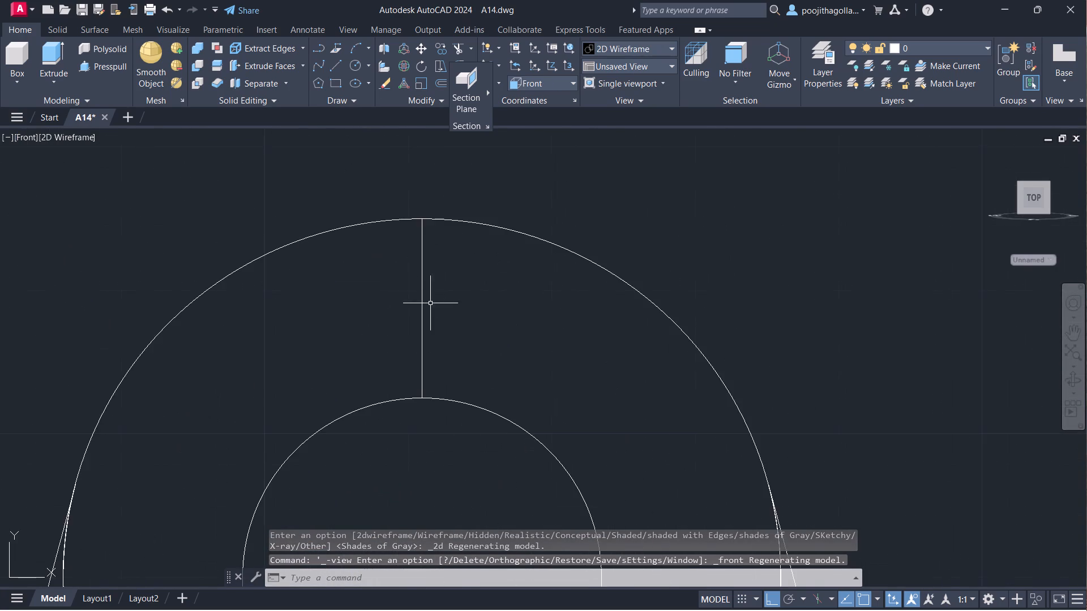
pyautogui.moveTo(430, 303); pyautogui.dragTo(407, 261, button='middle')
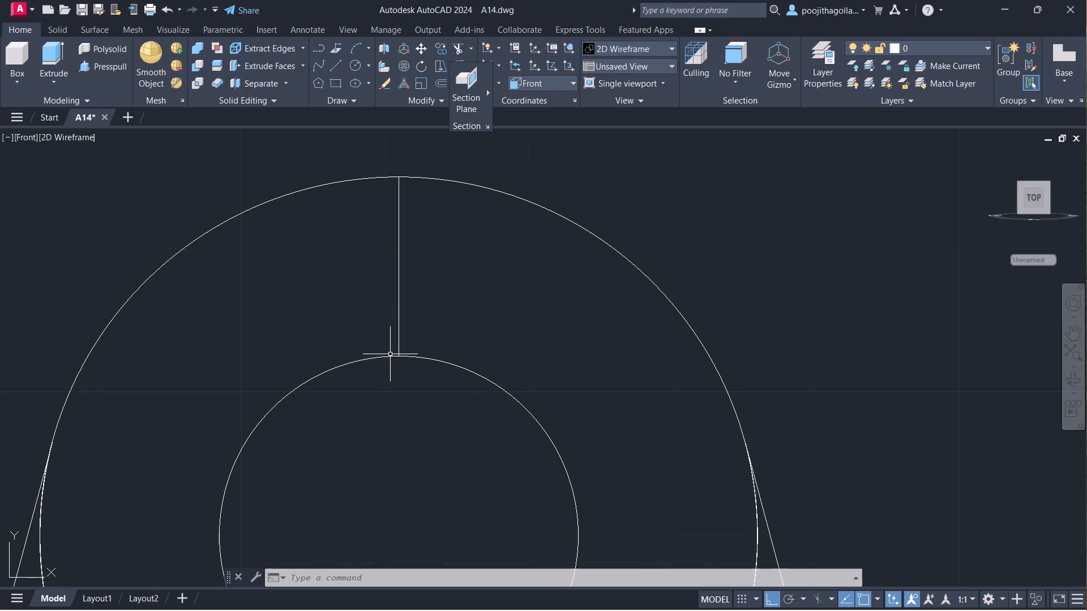
pyautogui.press('o')
pyautogui.press('Return')
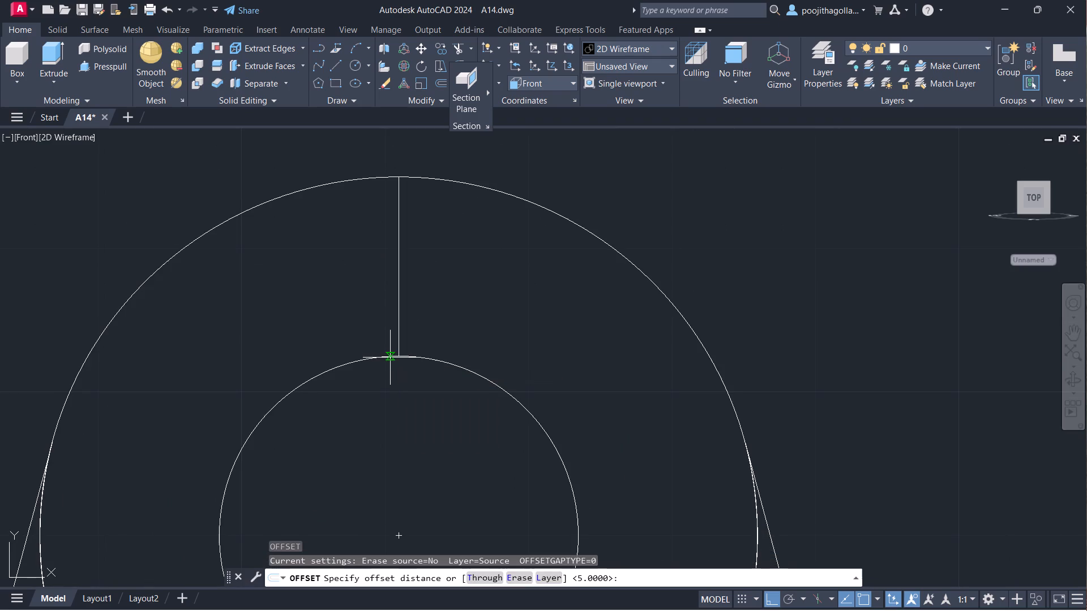
pyautogui.write('1.5')
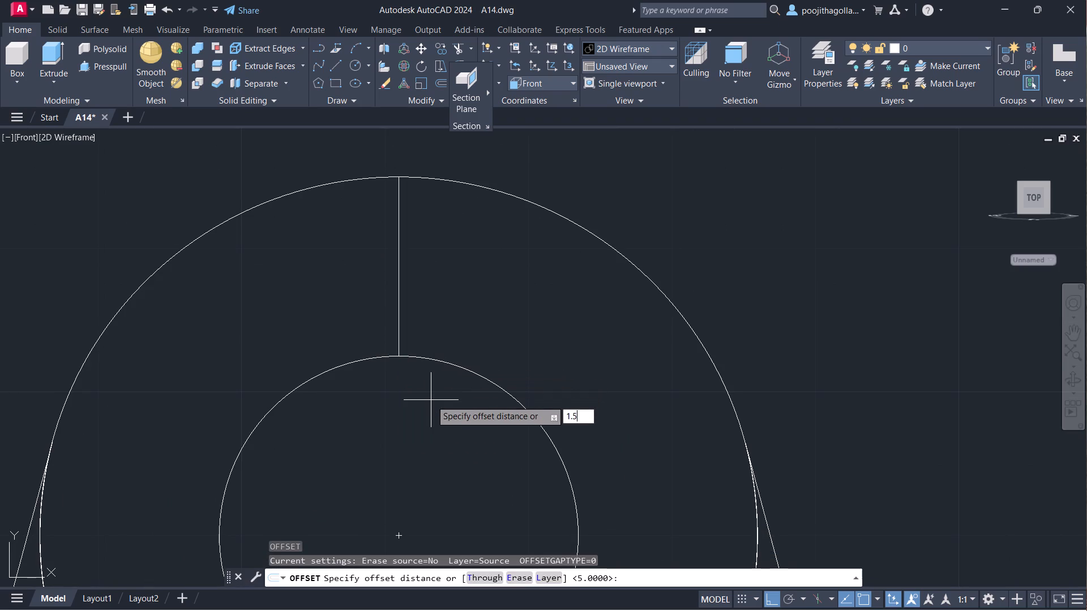
pyautogui.press('Return')
pyautogui.click(399, 312)
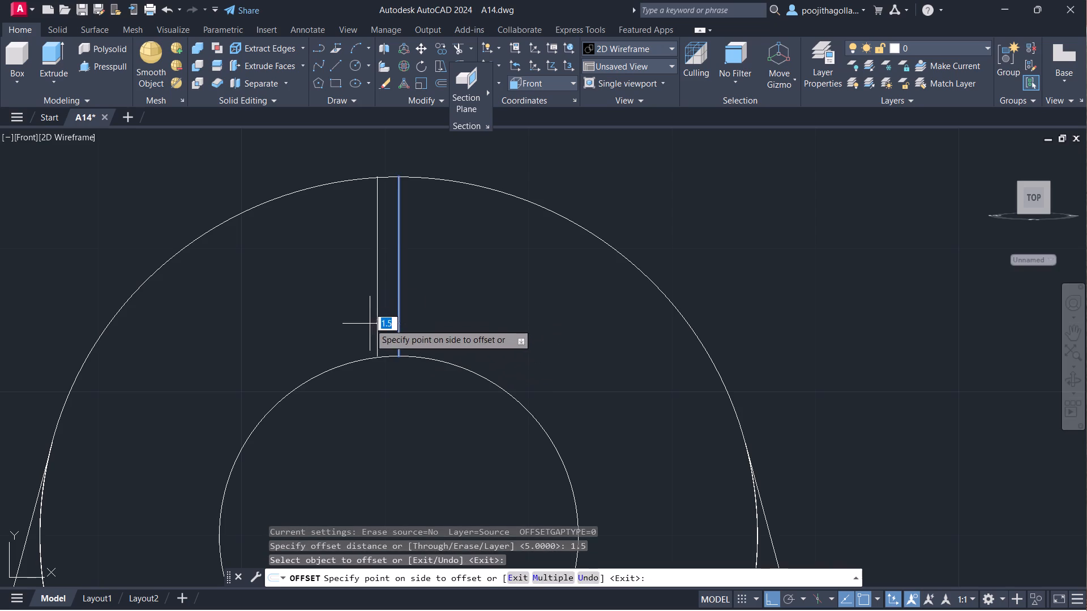
pyautogui.click(370, 324)
pyautogui.click(399, 320)
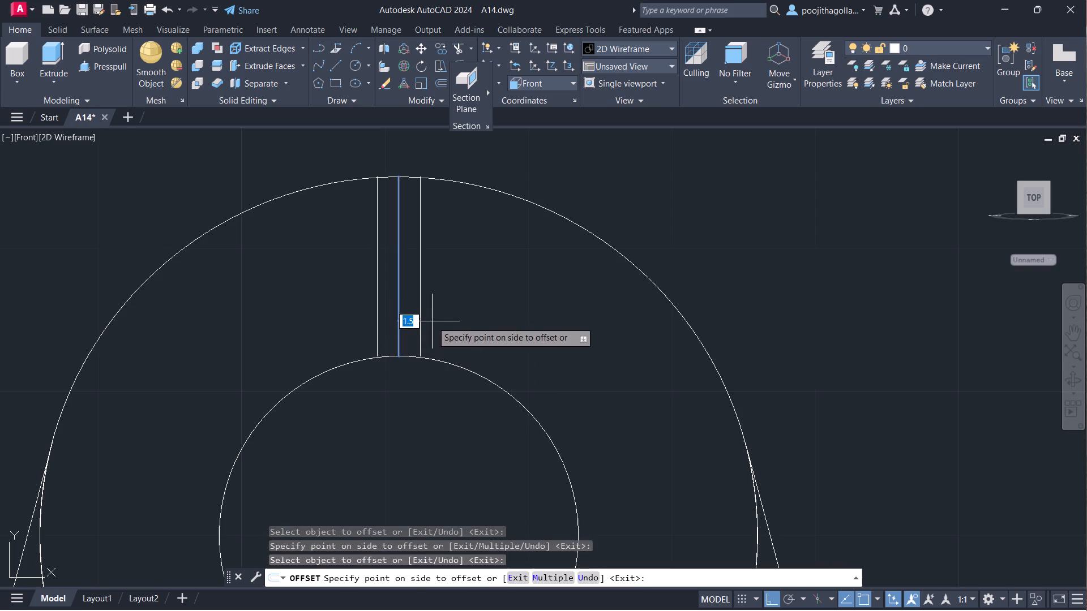
pyautogui.click(432, 321)
pyautogui.press('Escape')
# Stretch the lower end of the left offset line straight down past the bore circle.
pyautogui.scroll(2, 387, 346)
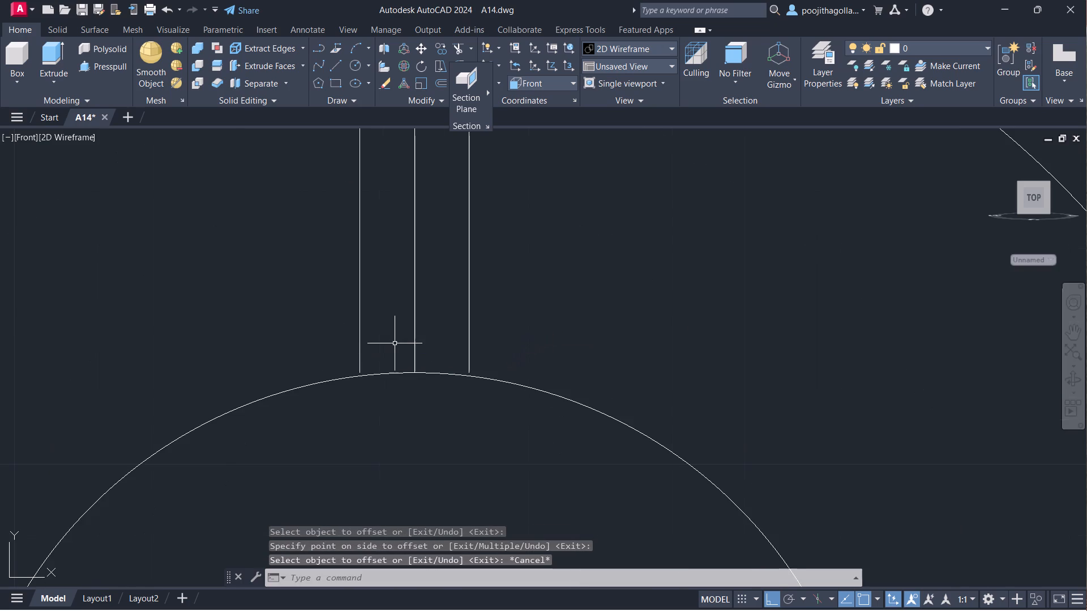
pyautogui.moveTo(395, 342); pyautogui.dragTo(378, 384, button='middle')
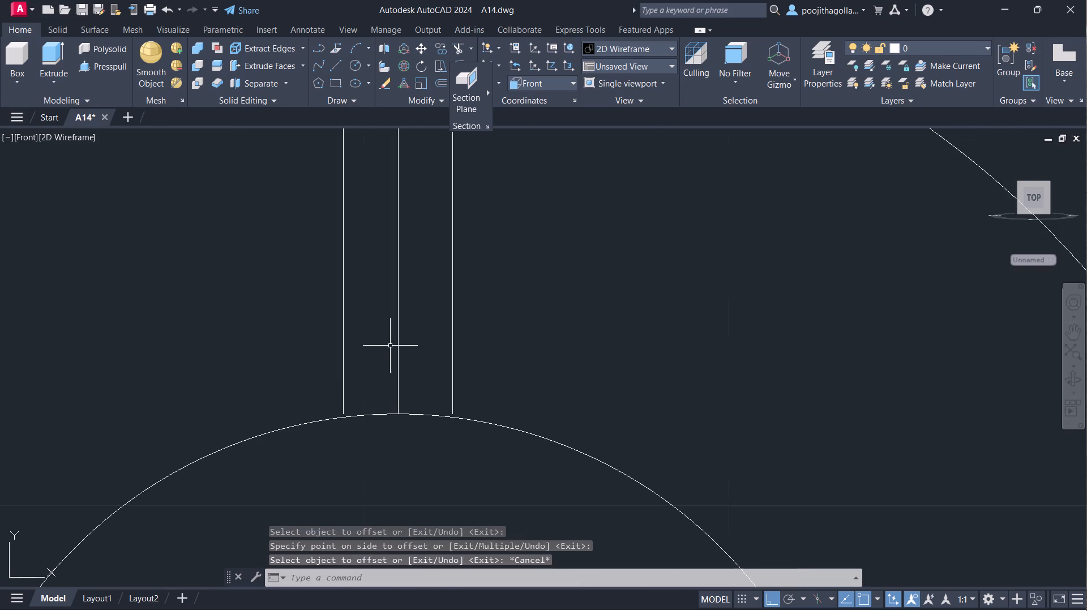
pyautogui.click(344, 396)
pyautogui.scroll(3, 349, 398)
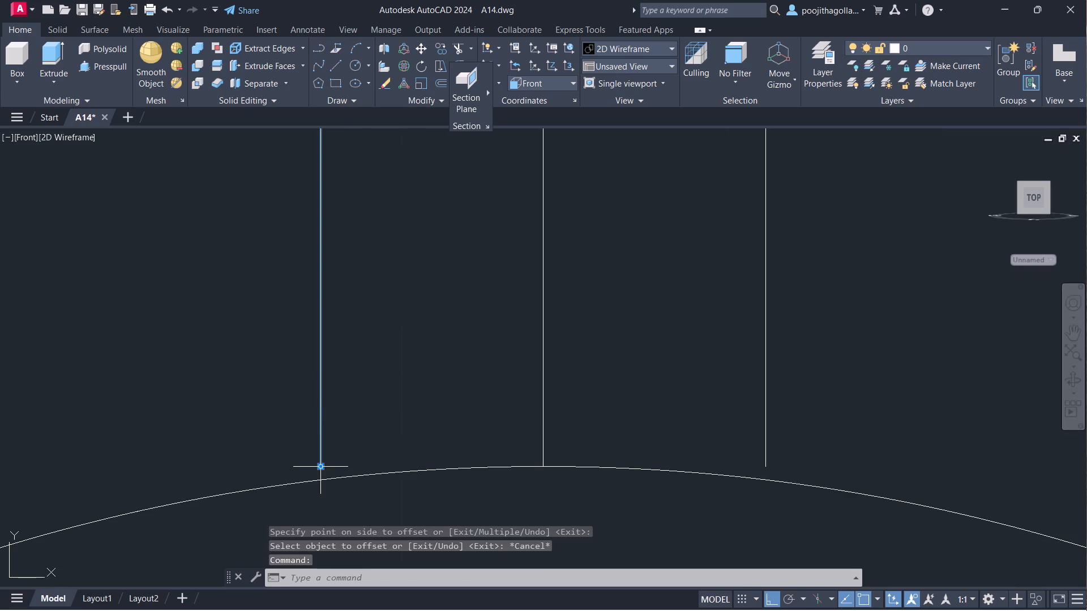
pyautogui.click(319, 468)
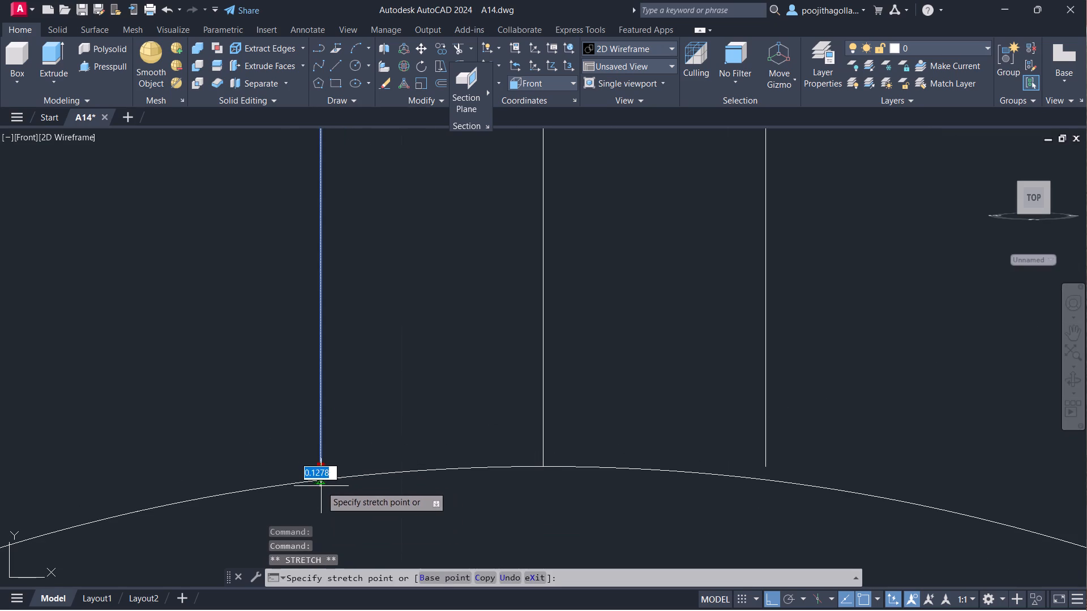
pyautogui.scroll(-2, 326, 509)
pyautogui.moveTo(330, 498); pyautogui.dragTo(337, 408, button='middle')
pyautogui.scroll(1, 337, 408)
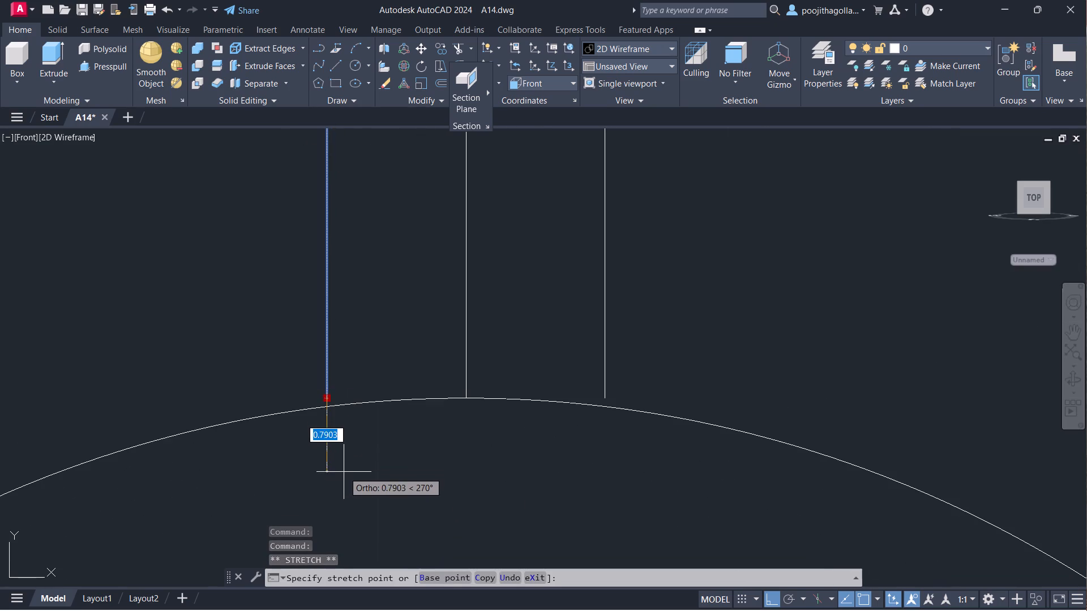
pyautogui.click(343, 440)
# Stretch the upper end of the left offset line straight up past the boss's outer circle.
pyautogui.moveTo(405, 352); pyautogui.dragTo(407, 527, button='middle')
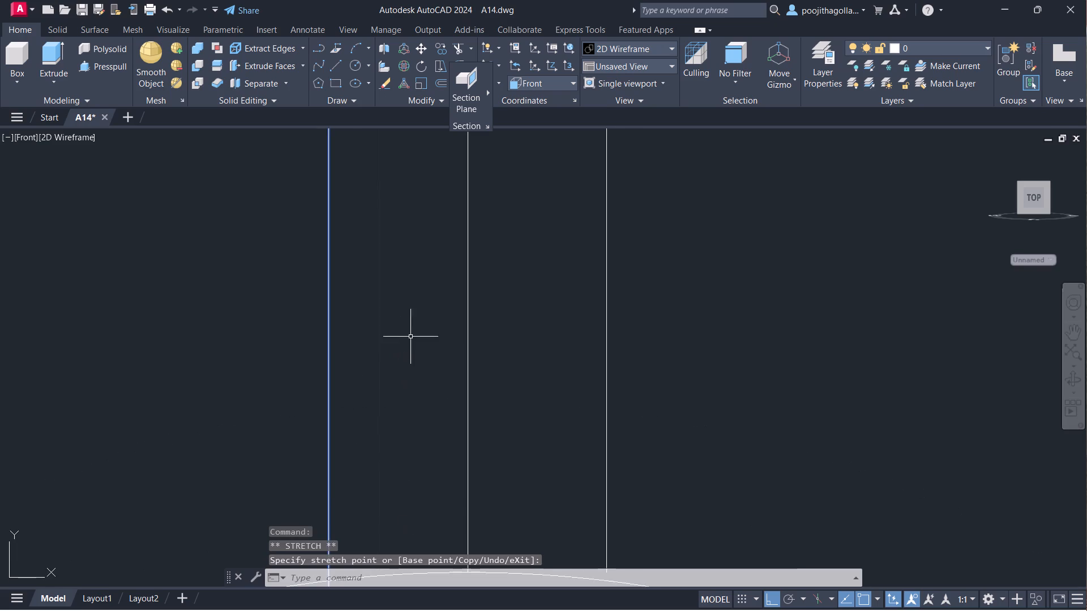
pyautogui.moveTo(416, 363); pyautogui.dragTo(438, 594, button='middle')
pyautogui.moveTo(421, 355); pyautogui.dragTo(421, 528, button='middle')
pyautogui.scroll(-3, 440, 319)
pyautogui.moveTo(442, 303); pyautogui.dragTo(418, 470, button='middle')
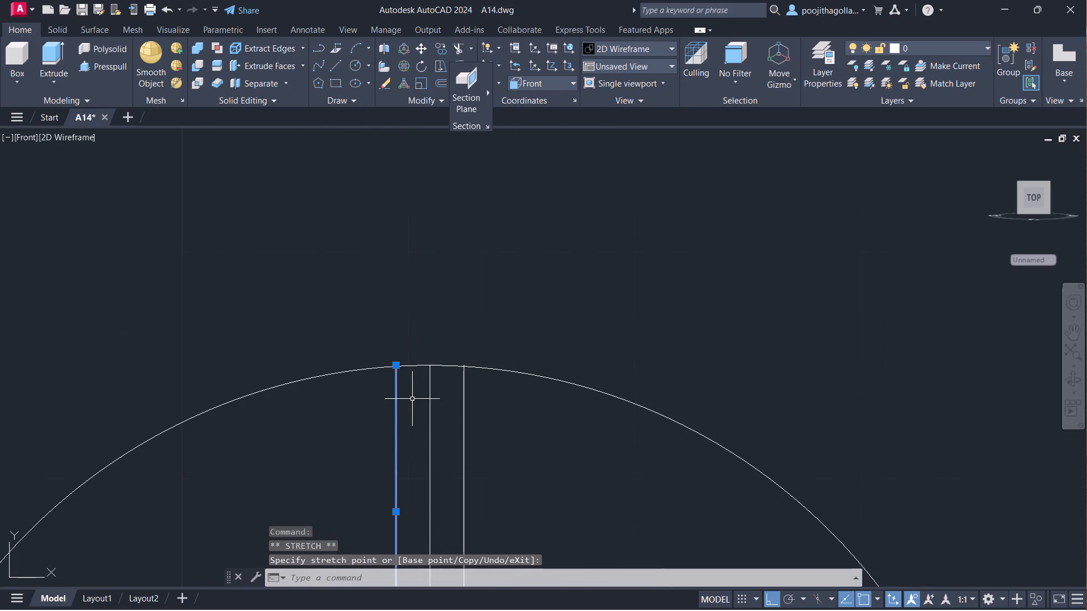
pyautogui.click(394, 364)
pyautogui.click(397, 339)
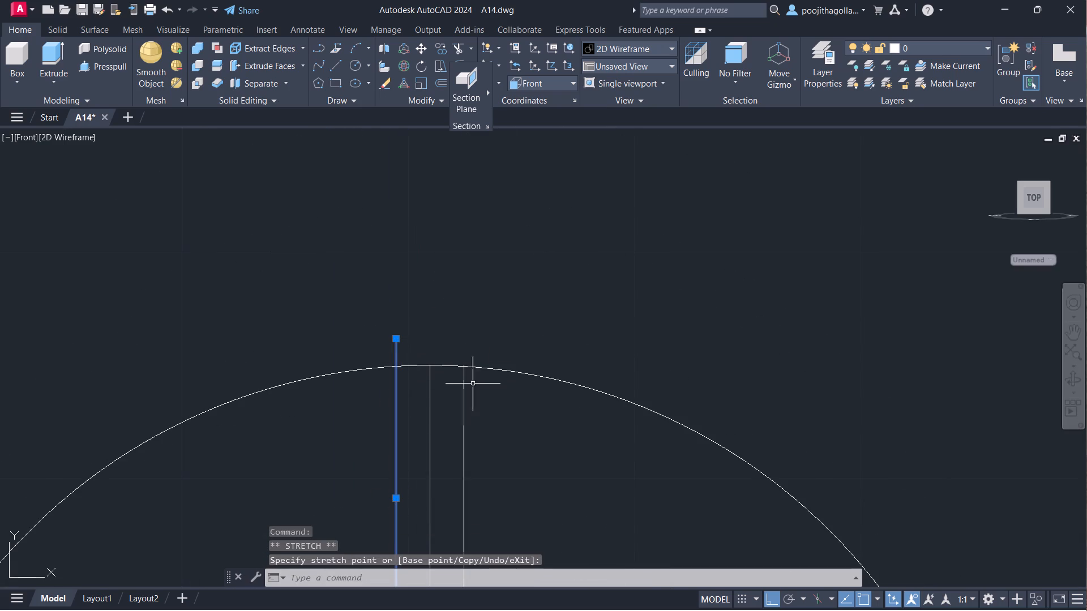
# Lengthen the right offset line upward past the boss's outer circle and downward past the bore circle.
pyautogui.click(464, 391)
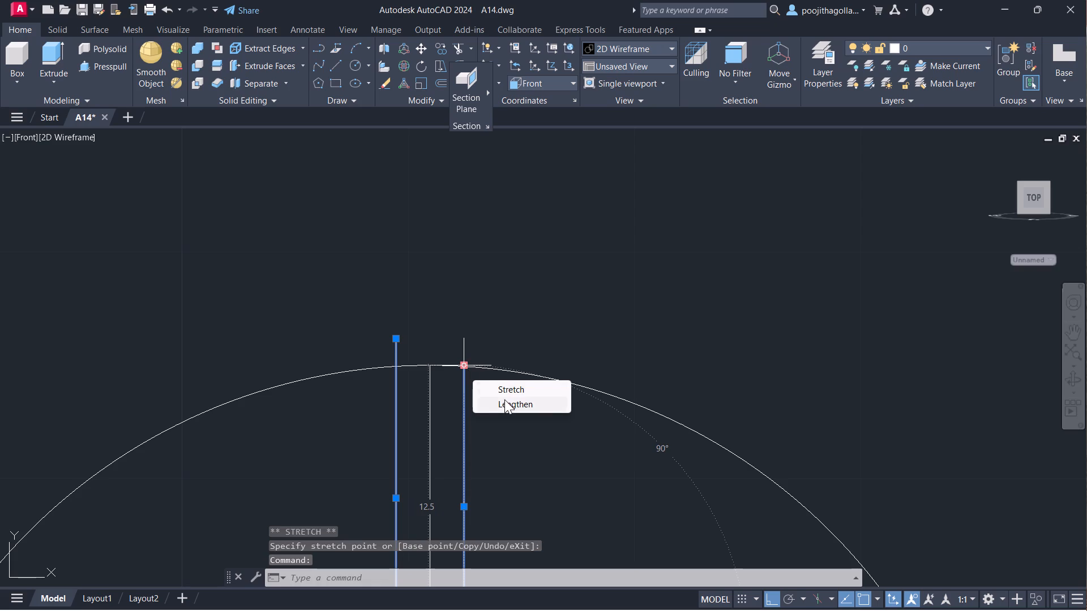
pyautogui.click(506, 399)
pyautogui.click(472, 328)
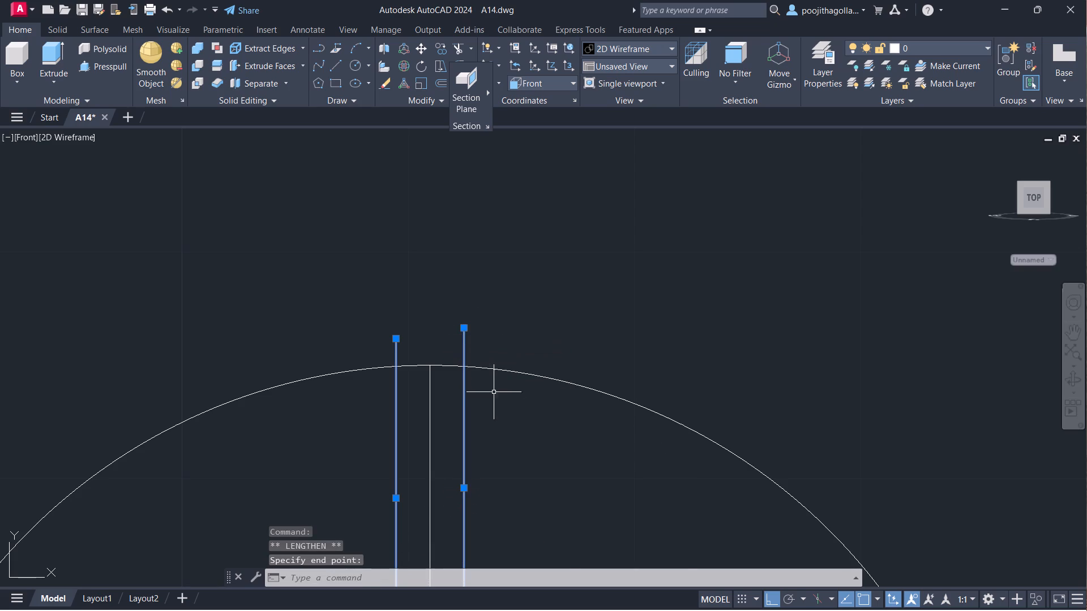
pyautogui.scroll(-2, 495, 410)
pyautogui.moveTo(516, 424); pyautogui.dragTo(513, 321, button='middle')
pyautogui.scroll(3, 497, 400)
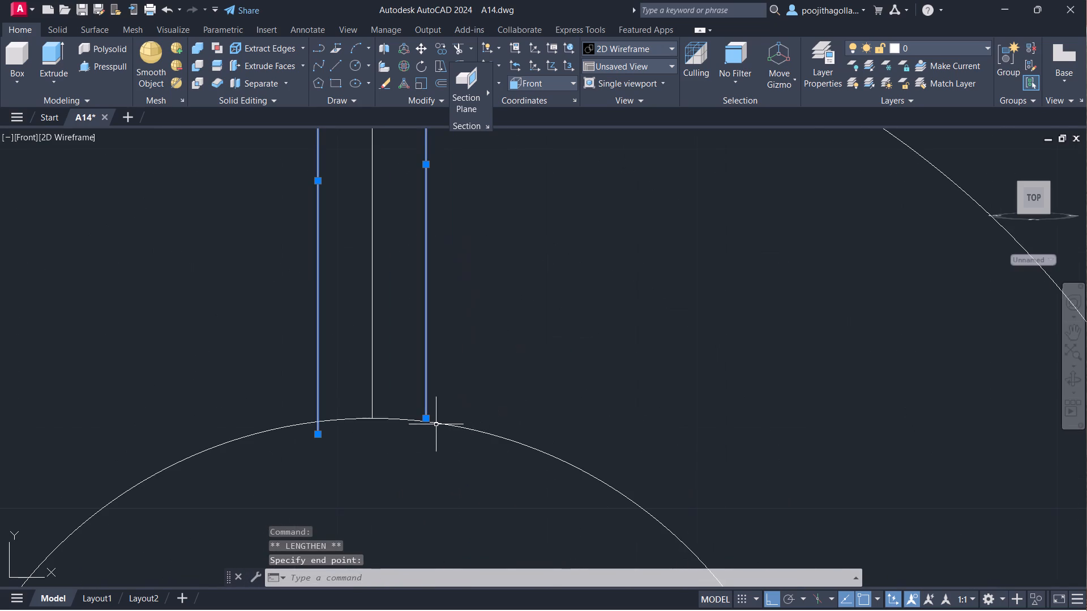
pyautogui.click(427, 420)
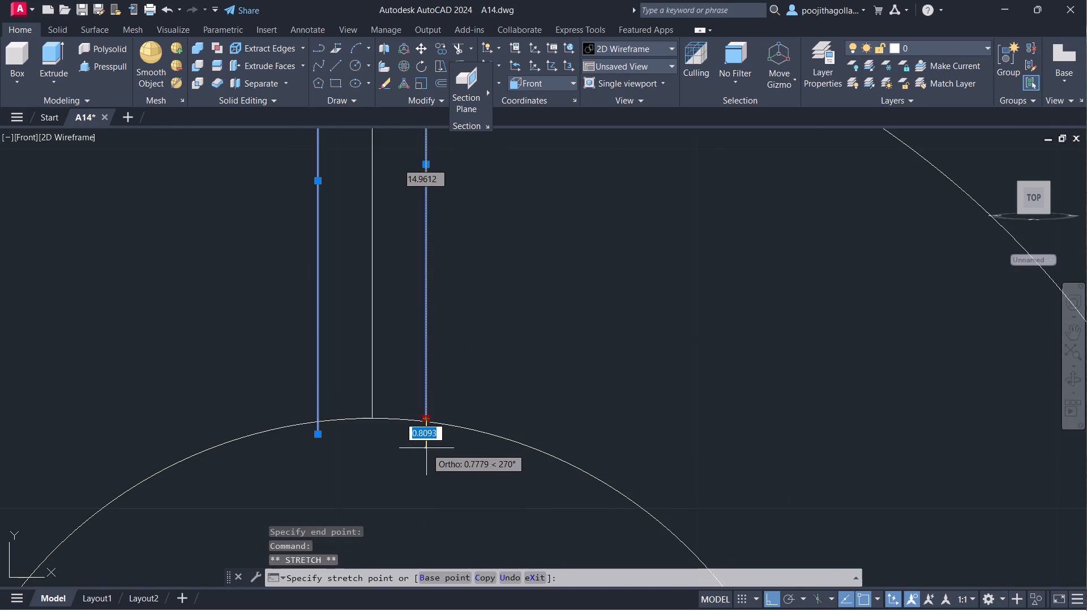
pyautogui.click(426, 448)
pyautogui.scroll(-4, 426, 448)
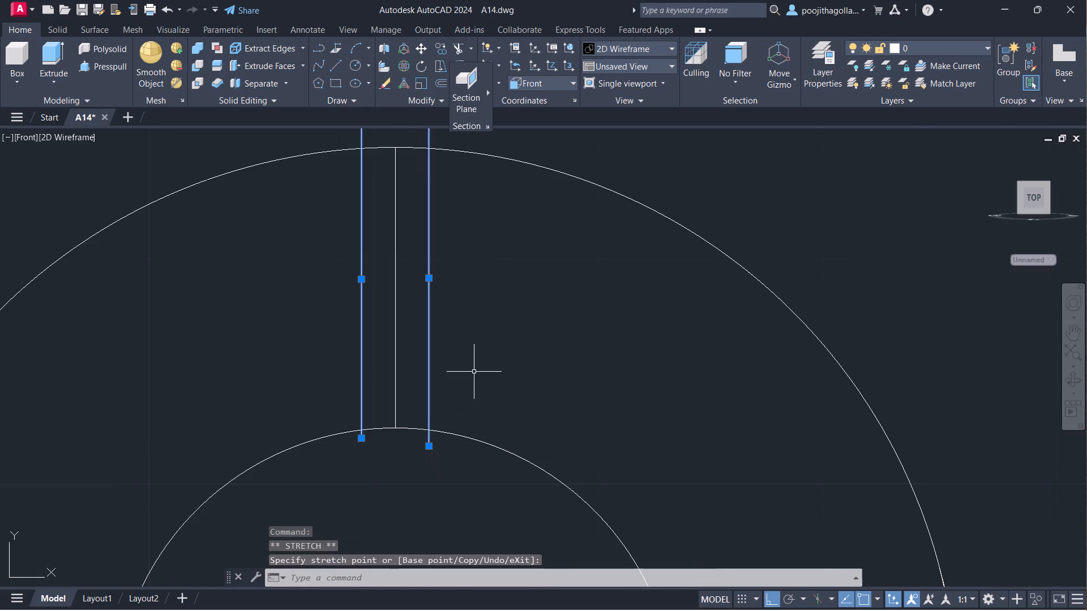
pyautogui.scroll(-2, 474, 372)
pyautogui.moveTo(488, 385); pyautogui.dragTo(498, 403, button='middle')
pyautogui.scroll(1, 469, 381)
pyautogui.press('Escape')
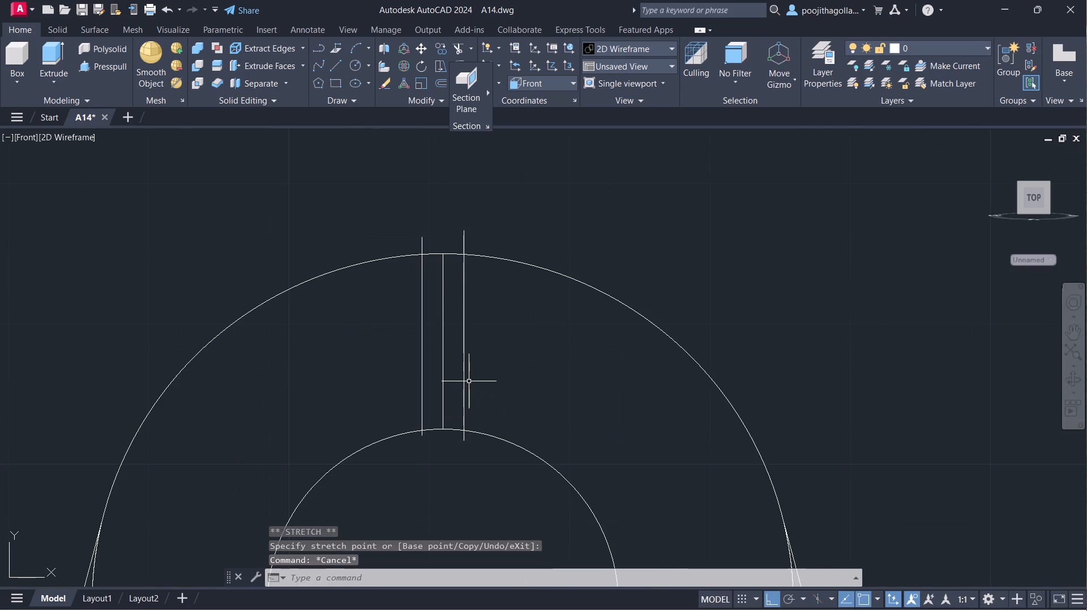
# Trim both offset lines back to the boss's outer circle and the bore, and remove the middle line between them.
pyautogui.write('tr')
pyautogui.press('Return')
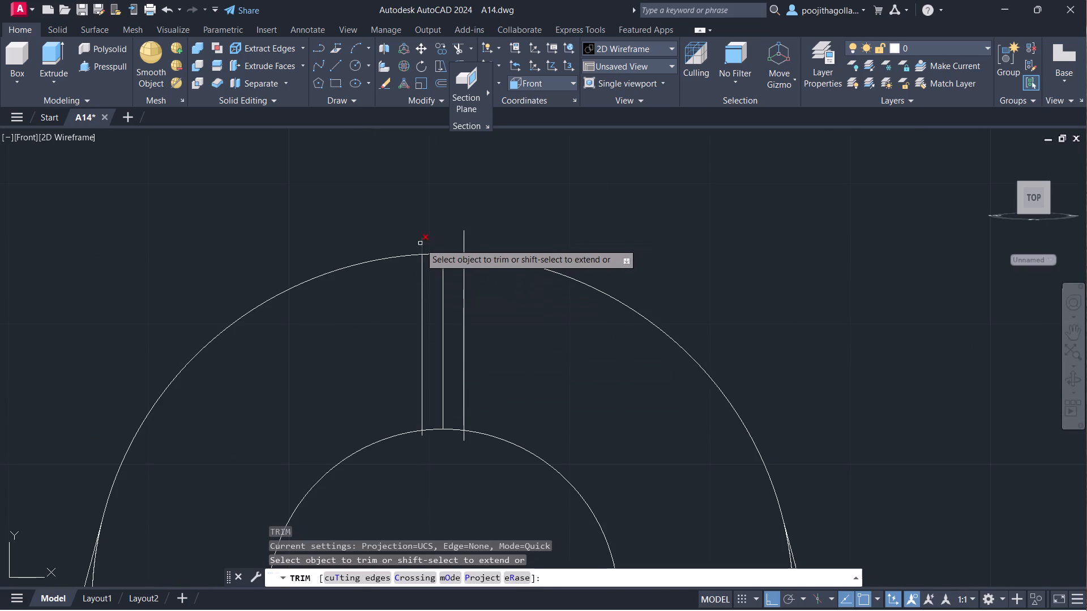
pyautogui.click(420, 243)
pyautogui.click(465, 241)
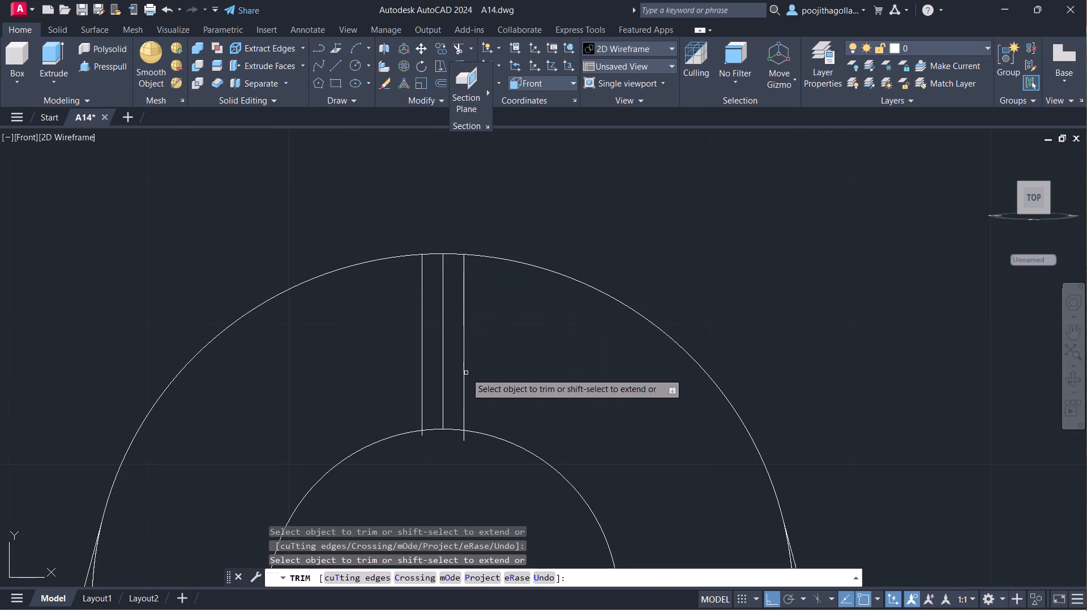
pyautogui.click(463, 436)
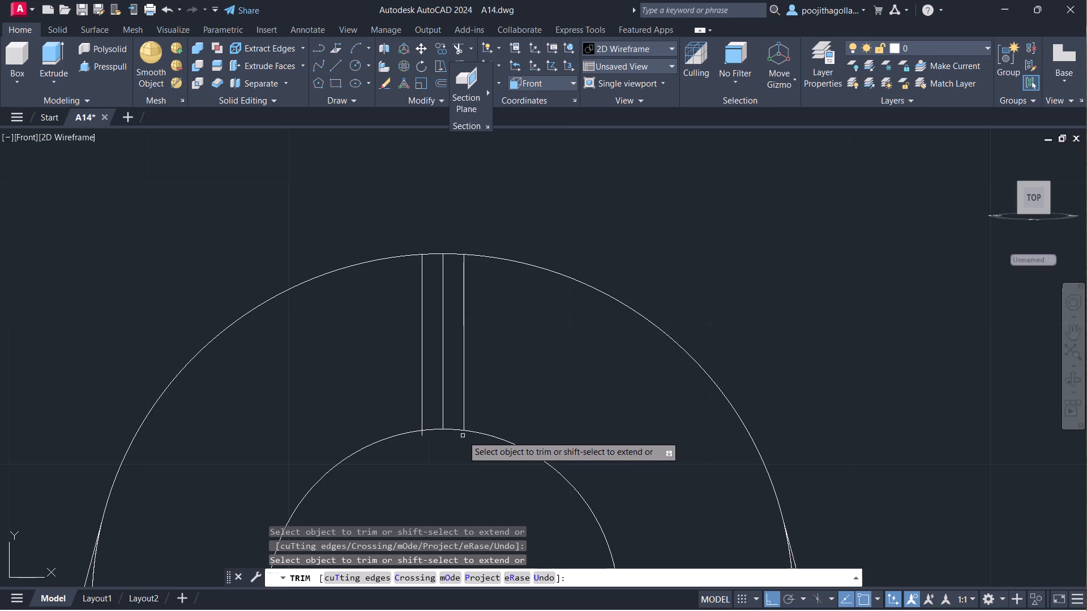
pyautogui.scroll(3, 456, 437)
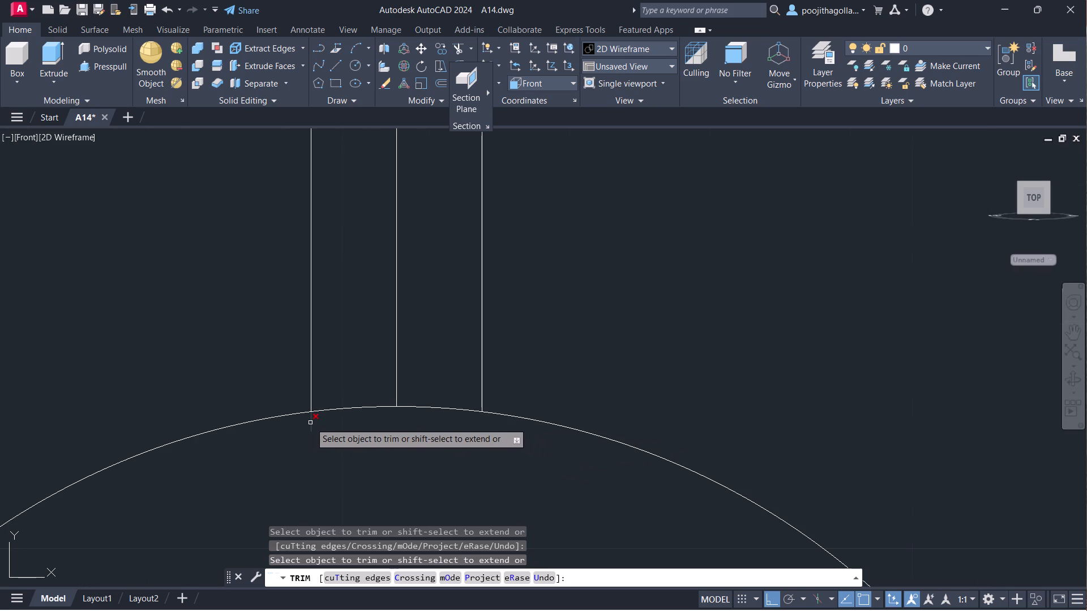
pyautogui.click(310, 423)
pyautogui.click(396, 326)
pyautogui.scroll(-4, 396, 333)
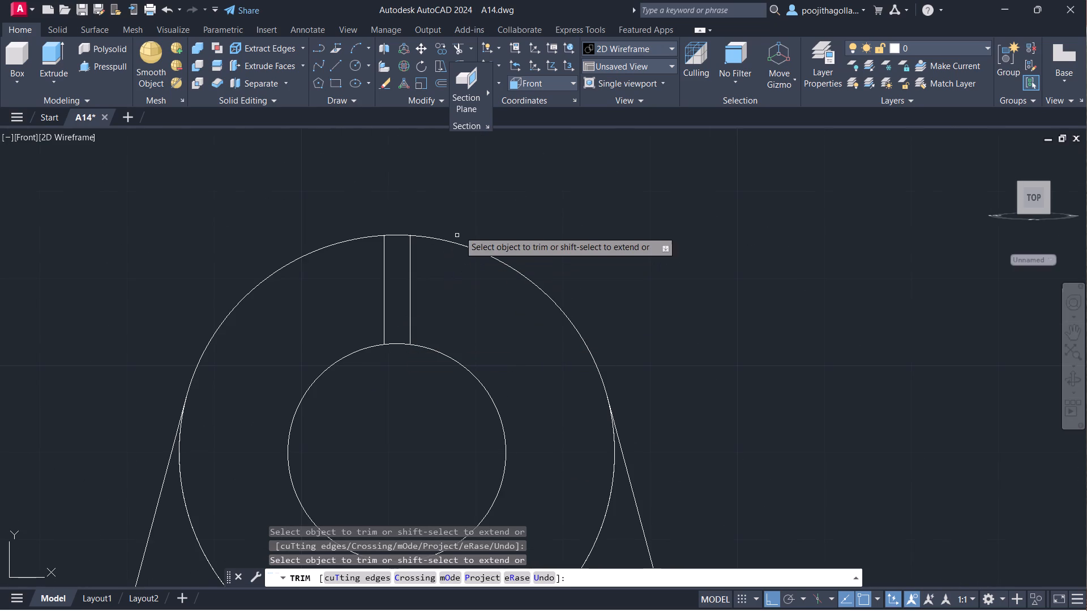
pyautogui.press('Escape')
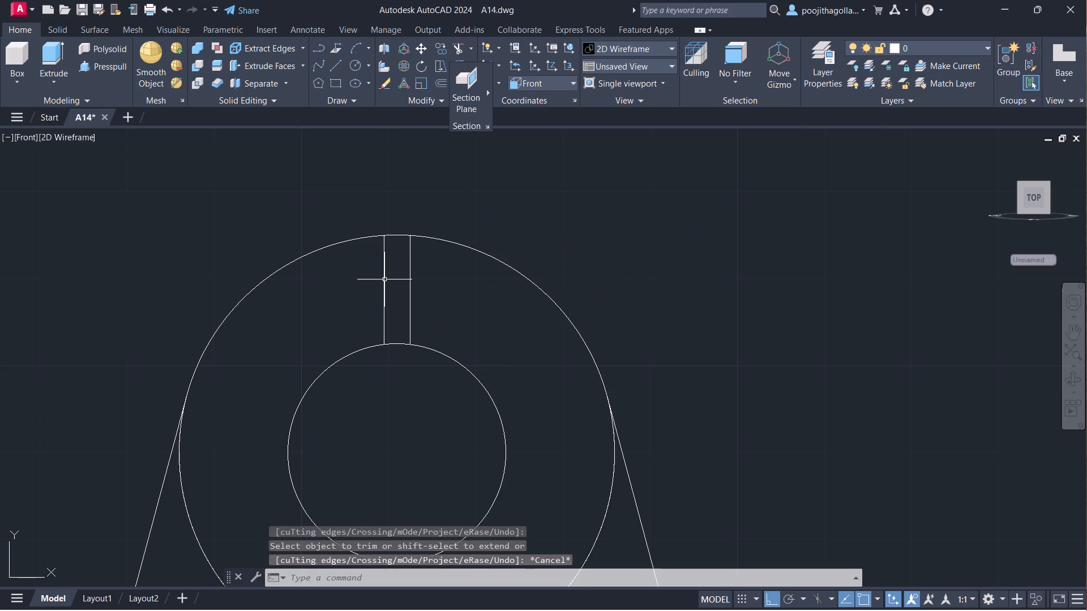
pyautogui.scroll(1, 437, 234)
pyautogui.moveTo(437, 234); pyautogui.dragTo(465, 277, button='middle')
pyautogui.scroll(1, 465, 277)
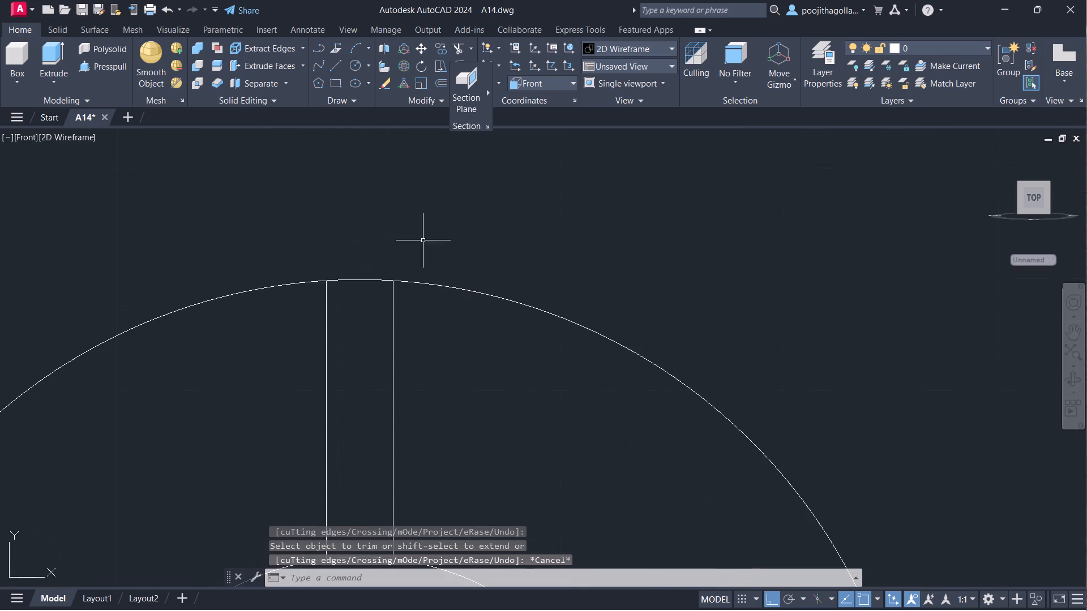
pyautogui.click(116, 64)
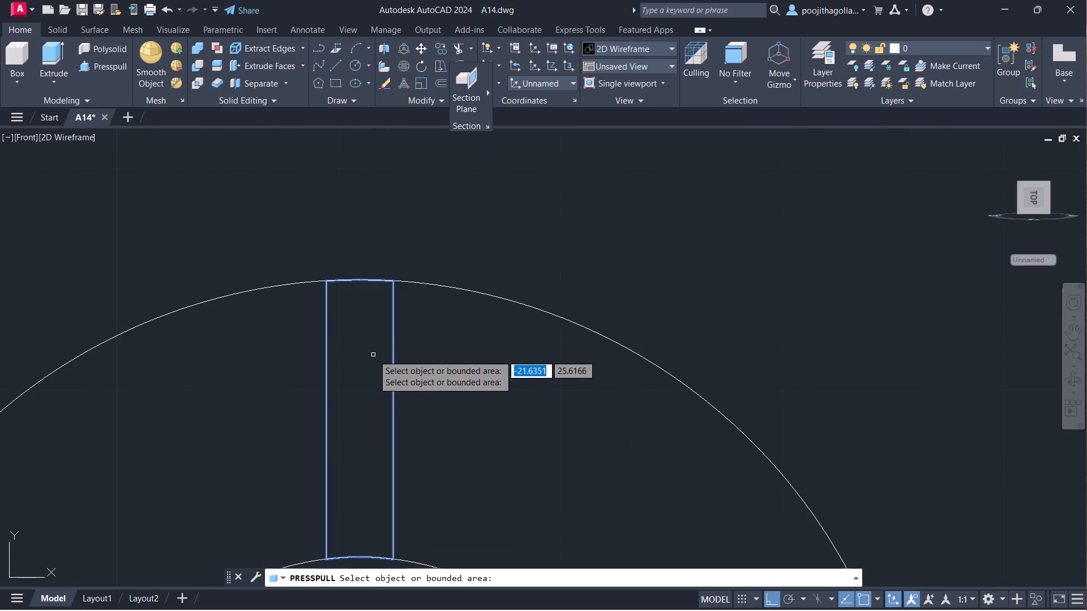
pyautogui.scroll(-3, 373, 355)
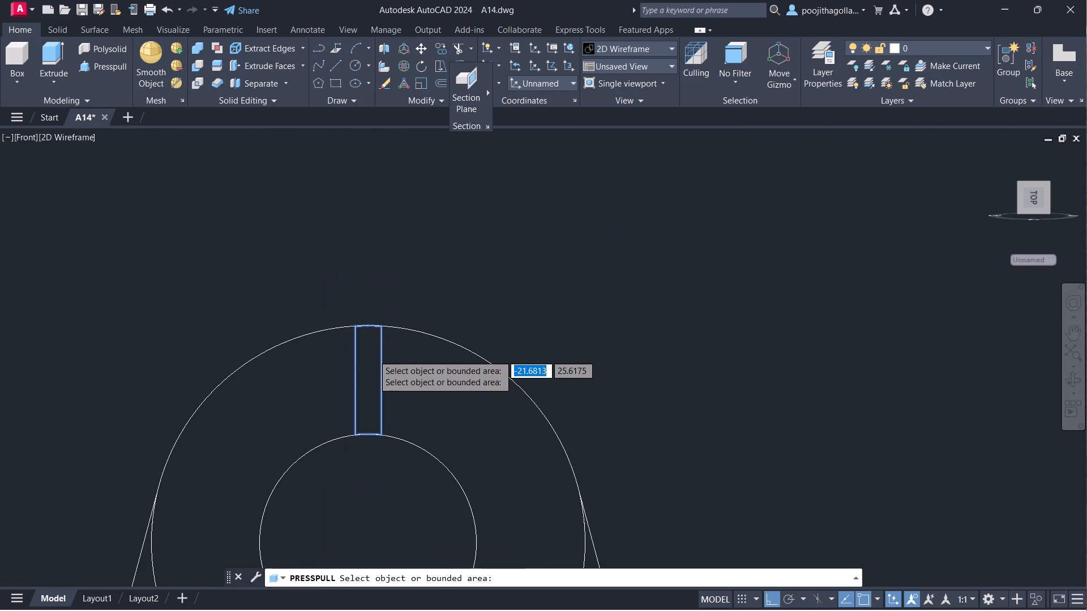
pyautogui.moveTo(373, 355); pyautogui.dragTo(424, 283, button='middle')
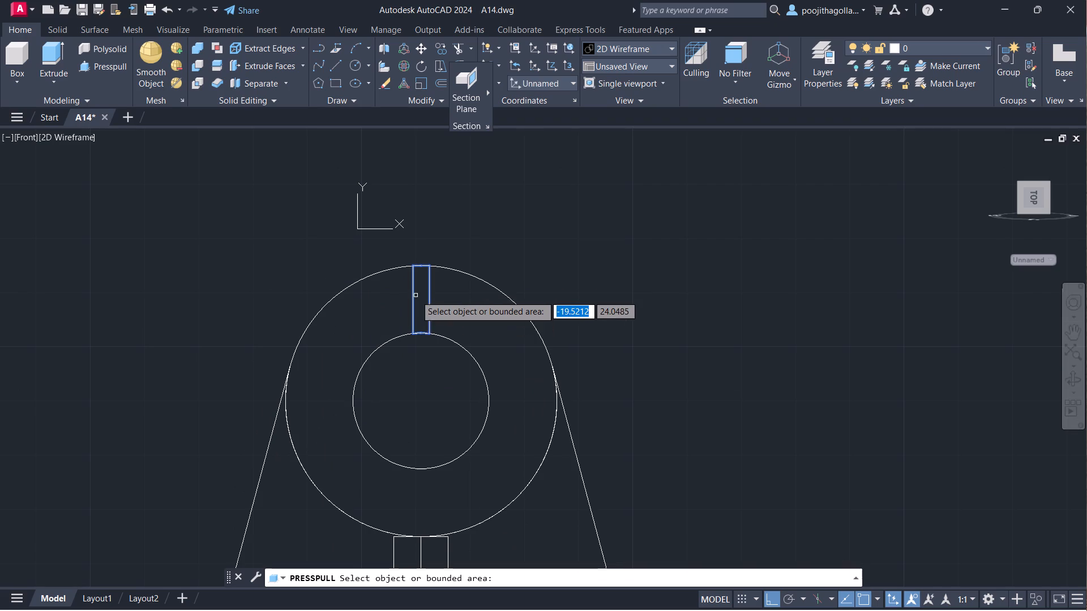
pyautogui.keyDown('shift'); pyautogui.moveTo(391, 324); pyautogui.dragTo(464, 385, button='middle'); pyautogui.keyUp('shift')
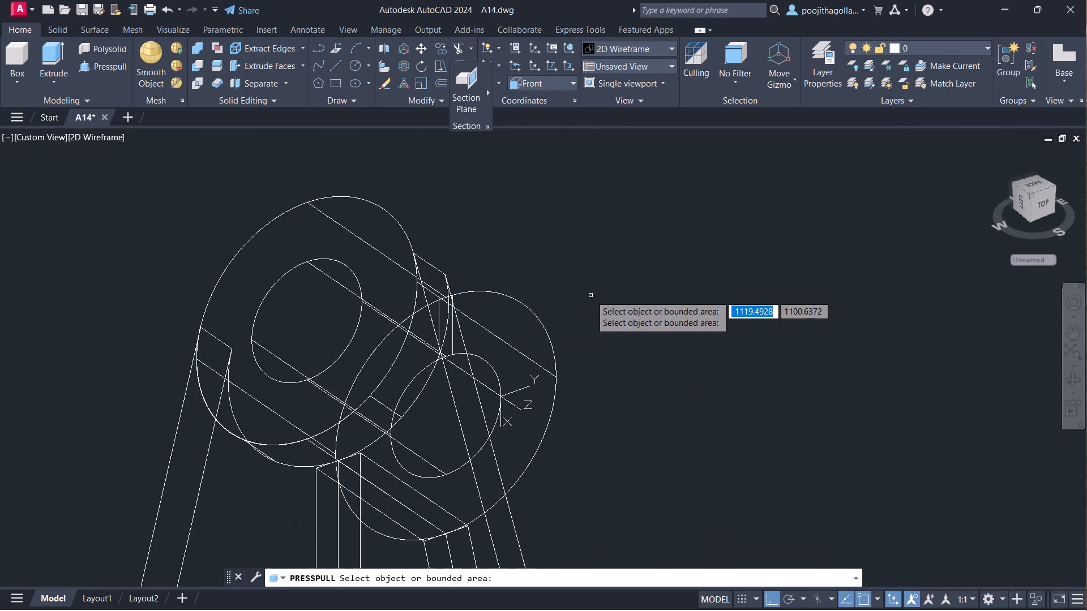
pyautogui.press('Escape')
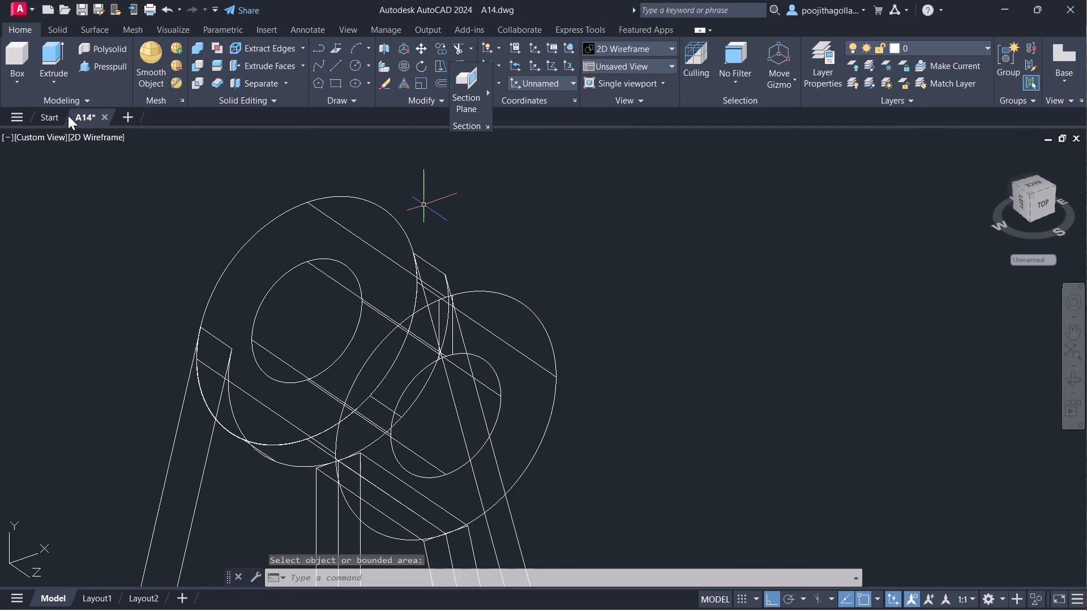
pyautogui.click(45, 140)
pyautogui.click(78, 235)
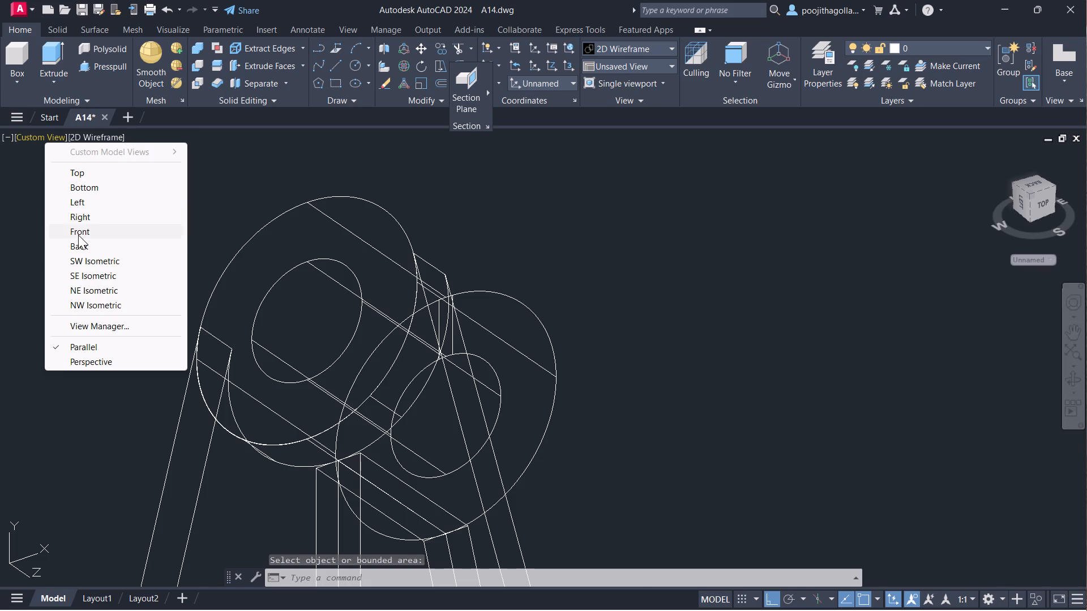
# Draw three connected lines from the right offset line's upper end: straight up, horizontally outward, and down past the boss's outer circle.
pyautogui.moveTo(137, 251); pyautogui.dragTo(335, 338, button='middle')
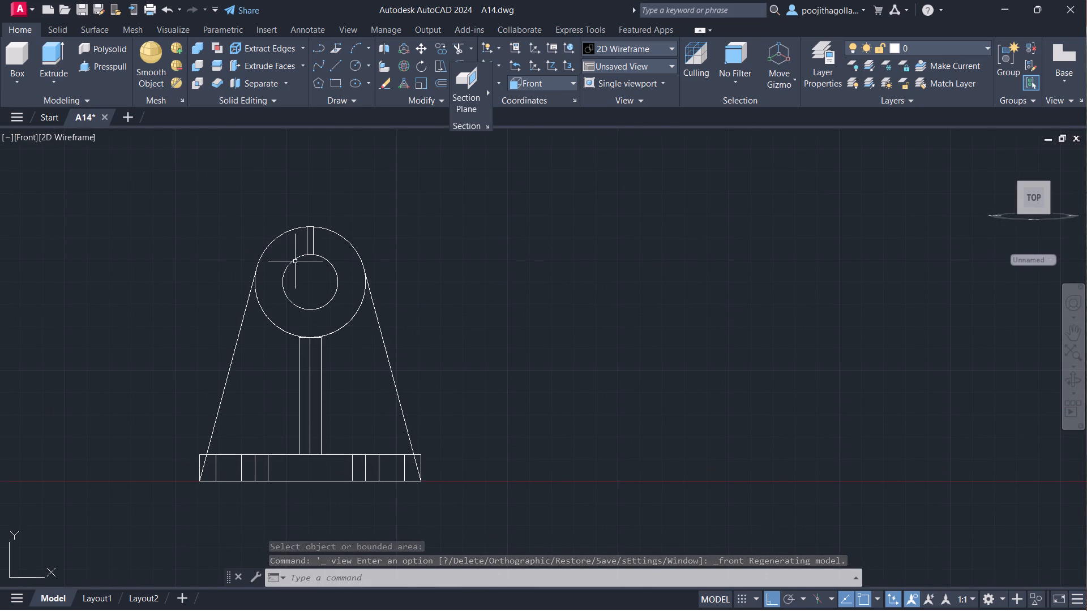
pyautogui.scroll(2, 295, 261)
pyautogui.moveTo(320, 240); pyautogui.dragTo(337, 319, button='middle')
pyautogui.scroll(1, 349, 289)
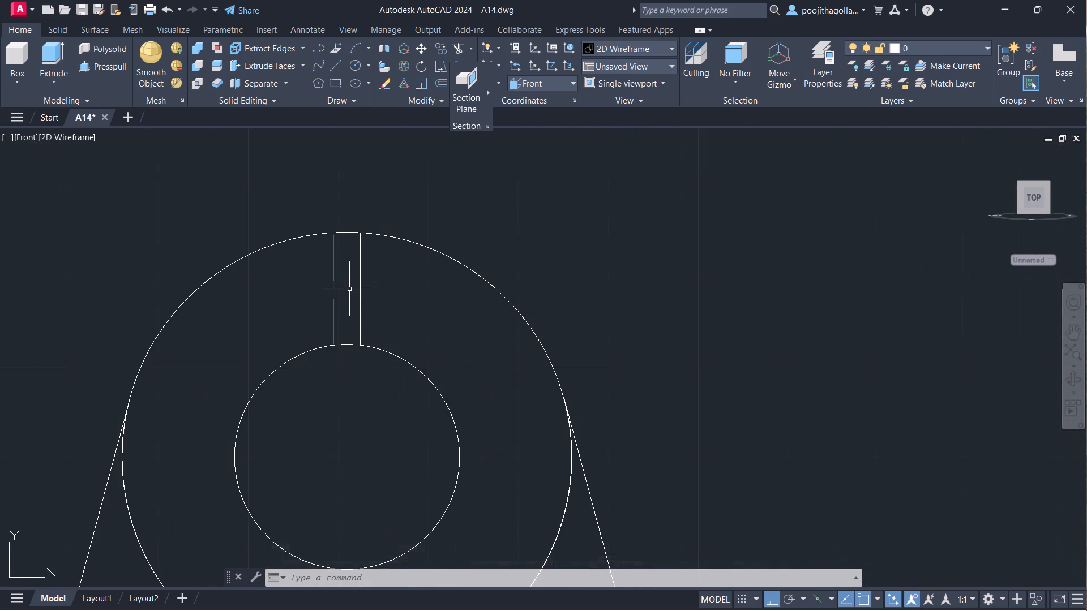
pyautogui.moveTo(349, 289); pyautogui.dragTo(356, 337, button='middle')
pyautogui.scroll(-1, 384, 345)
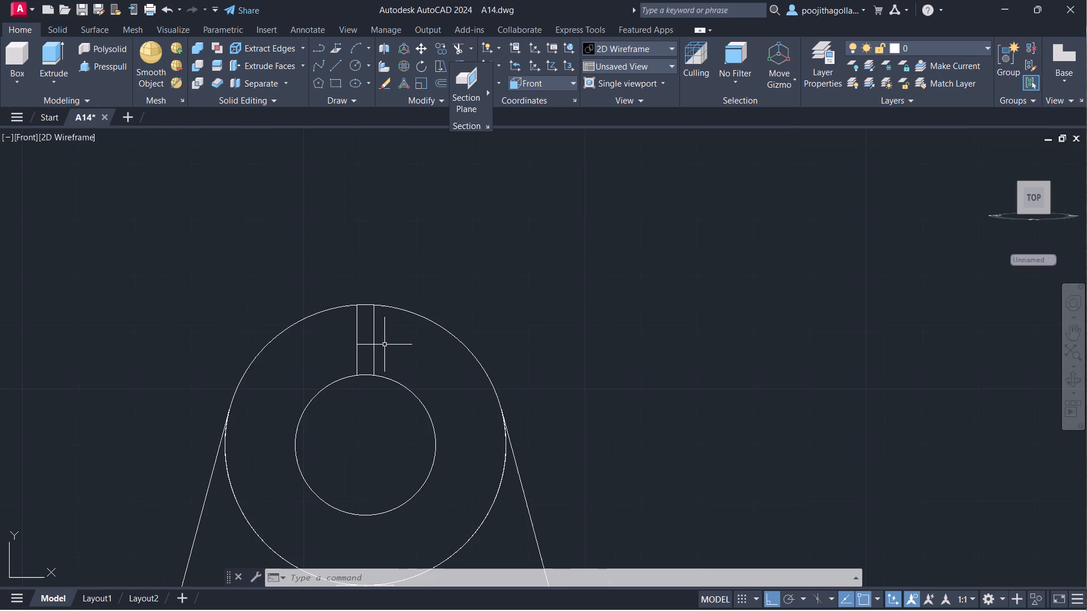
pyautogui.moveTo(426, 364); pyautogui.dragTo(272, 328, button='middle')
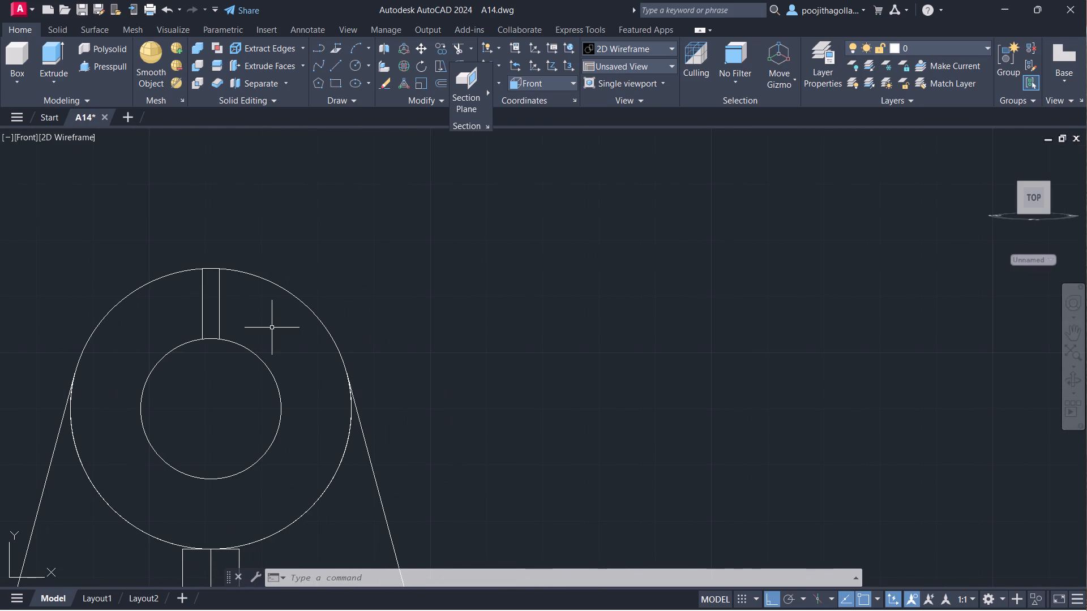
pyautogui.moveTo(243, 318); pyautogui.dragTo(292, 385, button='middle')
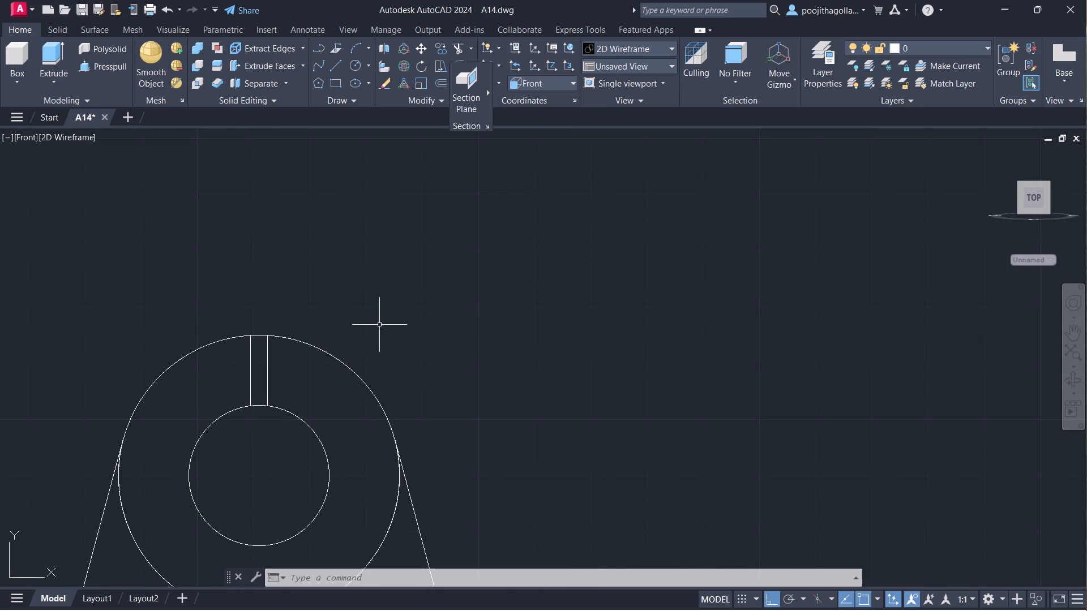
pyautogui.press('l')
pyautogui.press('Return')
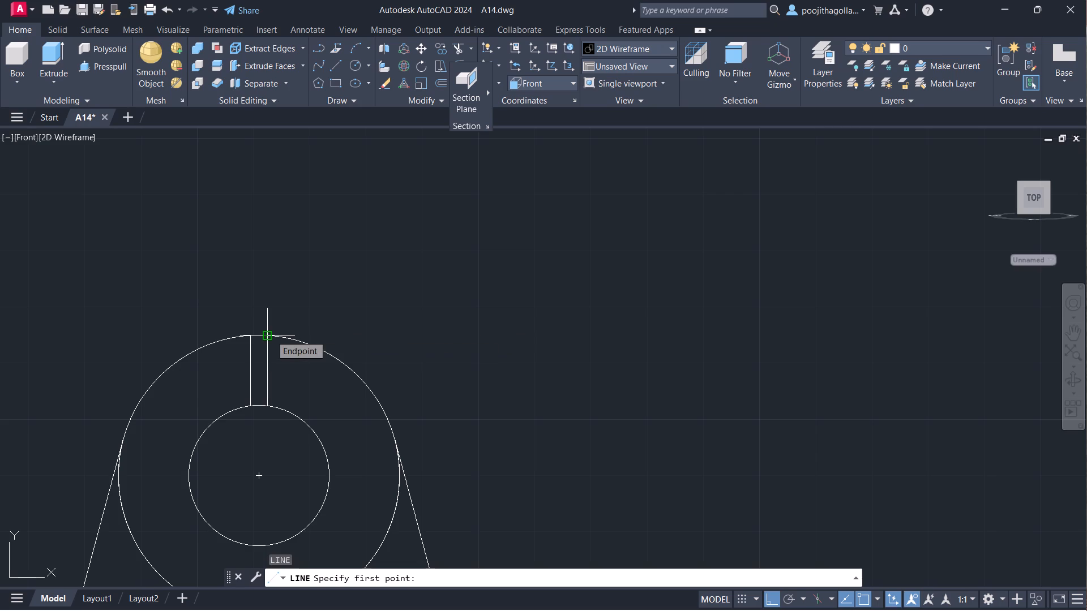
pyautogui.click(271, 335)
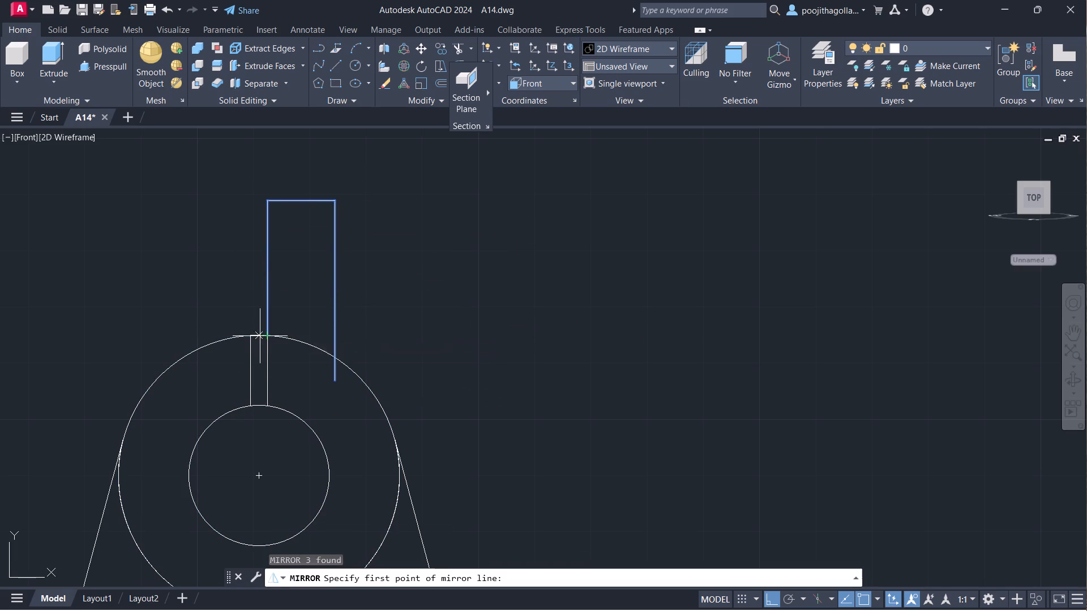
# Mirror the three-line profile about the boss's vertical centreline, keeping the source lines.
pyautogui.click(260, 336)
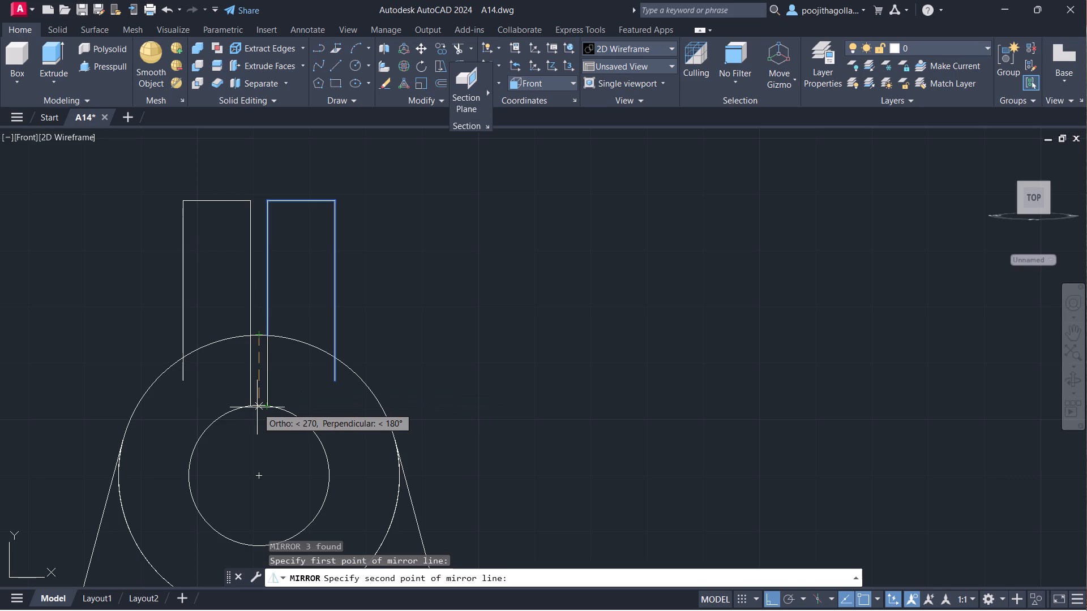
pyautogui.scroll(4, 257, 406)
pyautogui.click(264, 407)
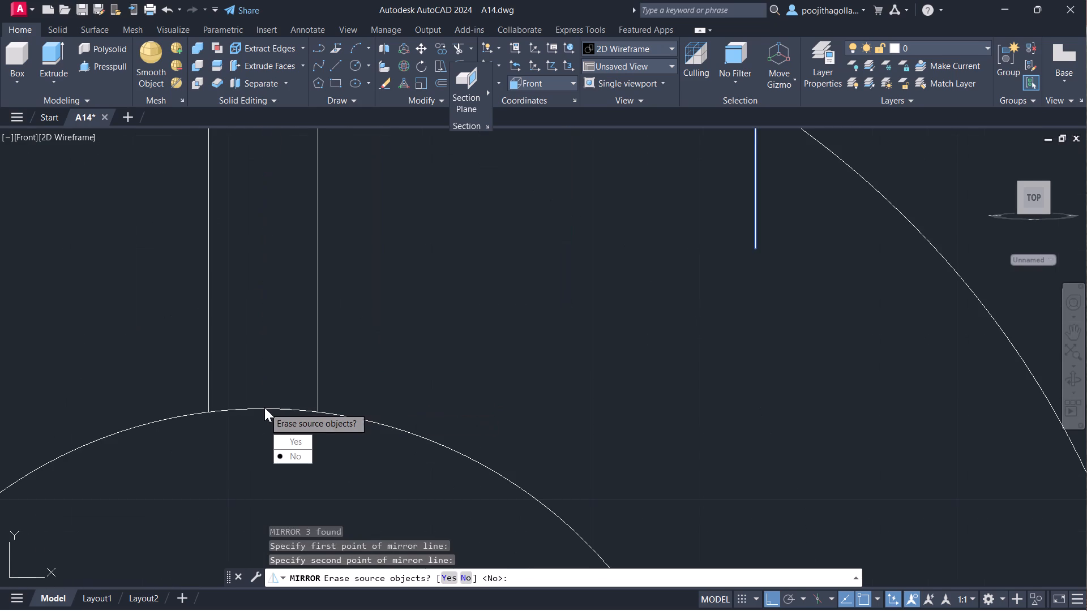
pyautogui.scroll(-4, 264, 407)
pyautogui.moveTo(289, 453); pyautogui.dragTo(264, 407)
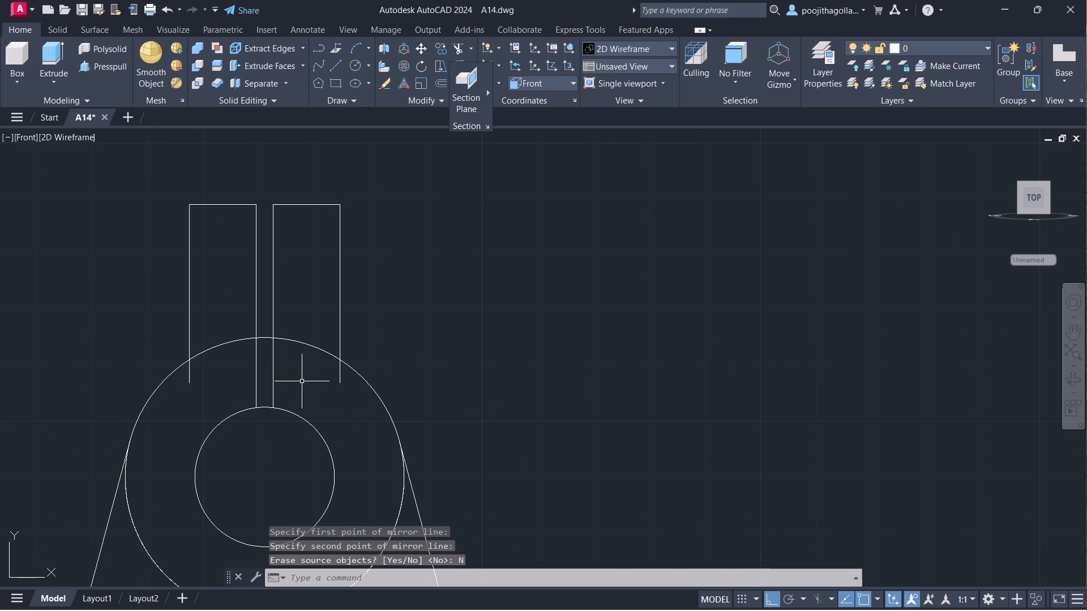
# Trim the outer vertical lines of both lug outlines back to the boss's outer circle.
pyautogui.write('tr')
pyautogui.press('Return')
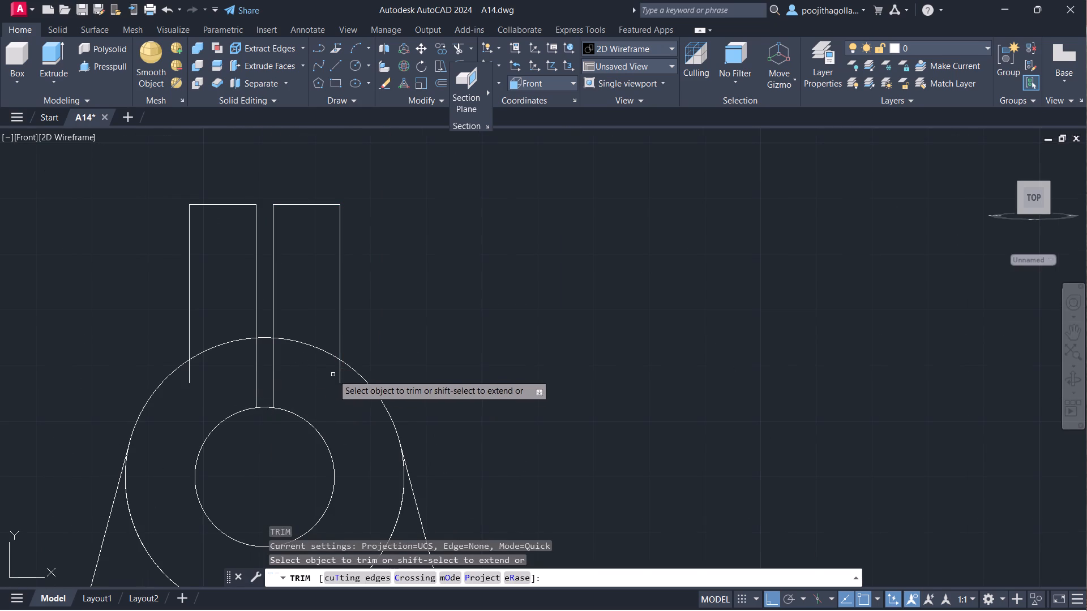
pyautogui.click(339, 371)
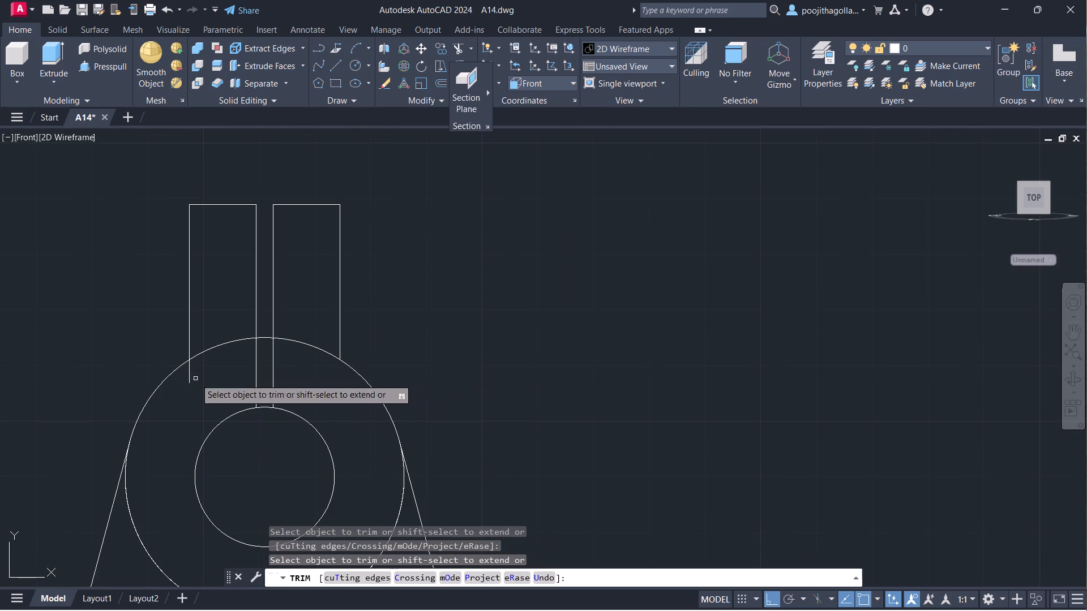
pyautogui.click(190, 372)
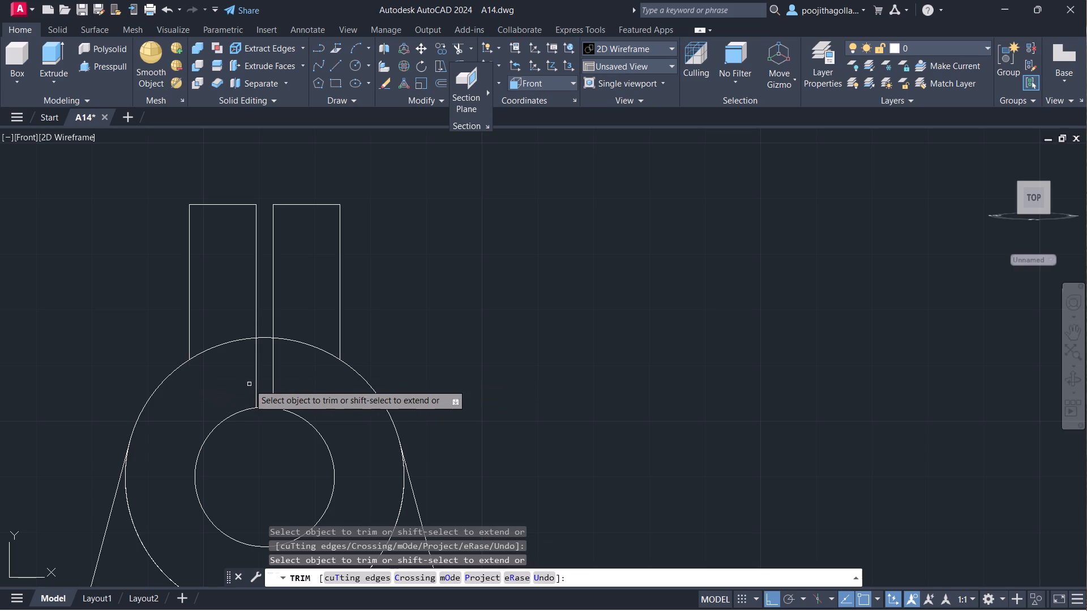
pyautogui.press('Escape')
# Join the lines of the two lug outlines above the boss into polylines.
pyautogui.scroll(-1, 215, 299)
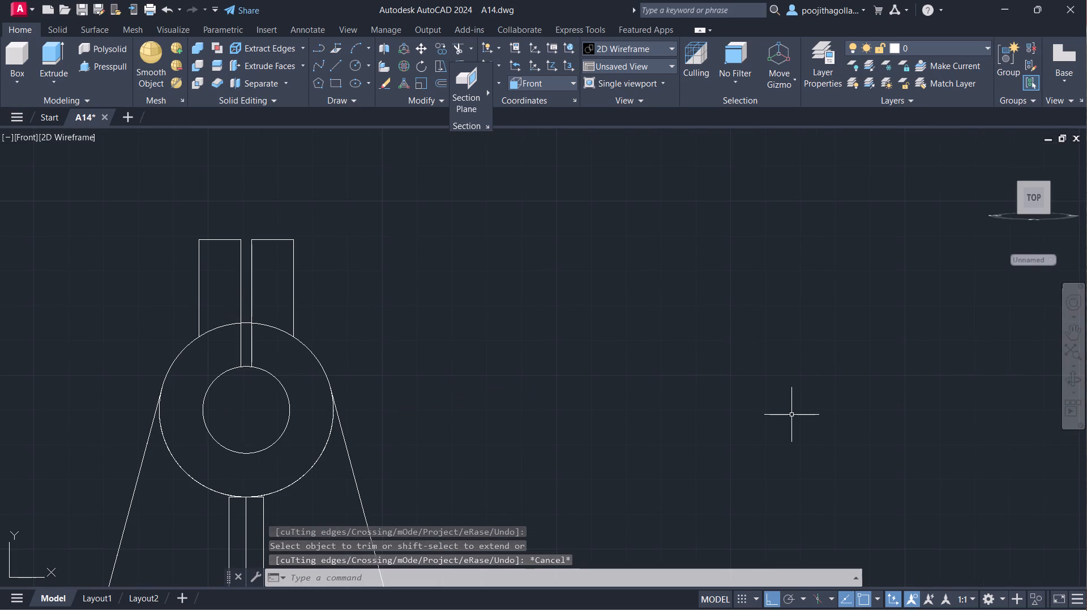
pyautogui.click(1071, 380)
pyautogui.moveTo(505, 490); pyautogui.dragTo(626, 527)
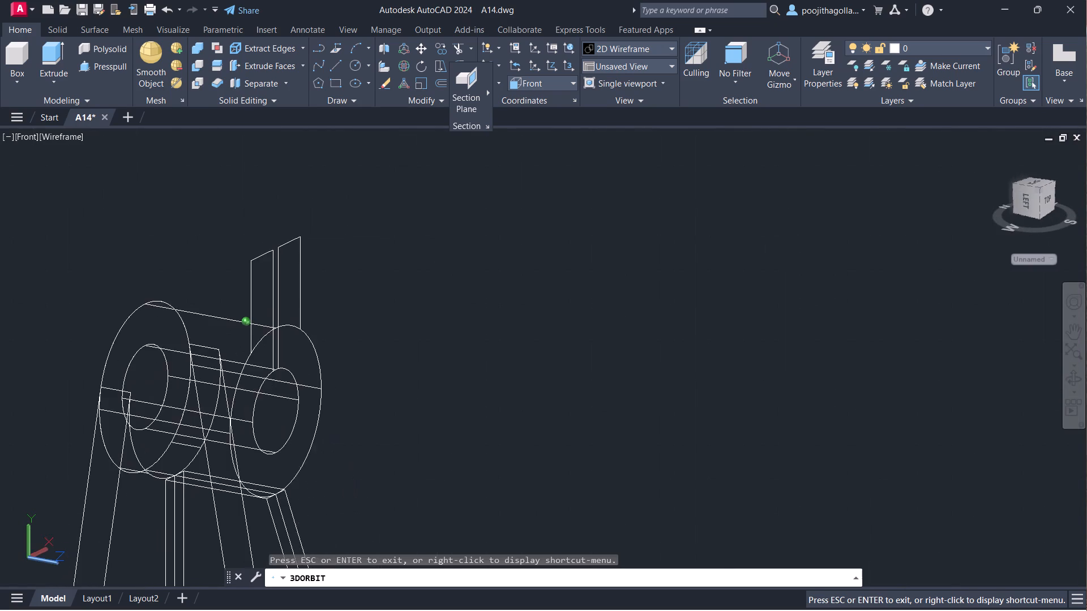
pyautogui.moveTo(626, 527); pyautogui.dragTo(603, 521)
pyautogui.press('Escape')
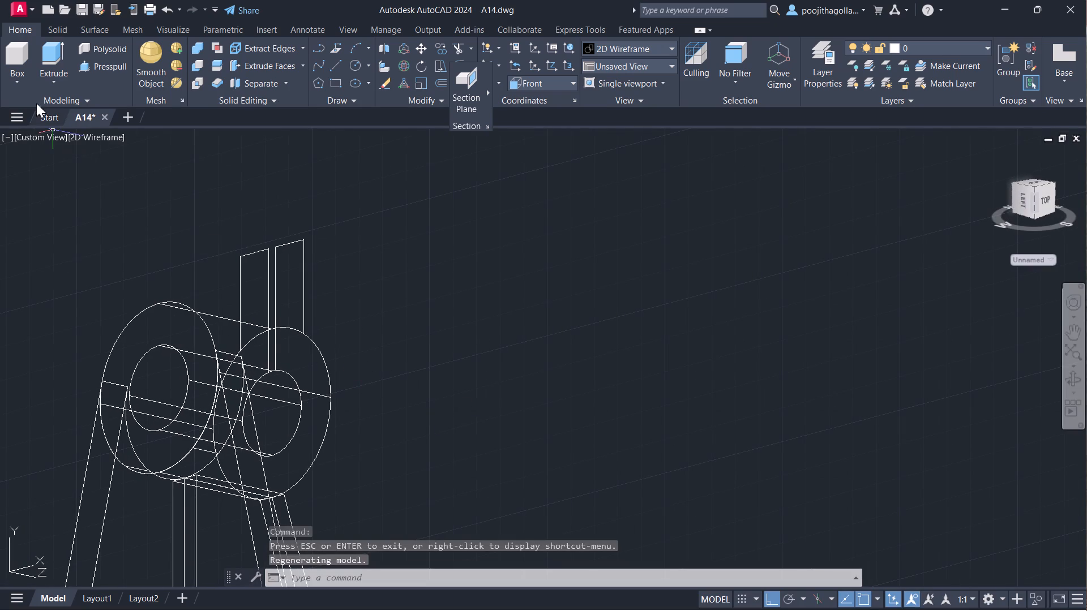
pyautogui.click(99, 62)
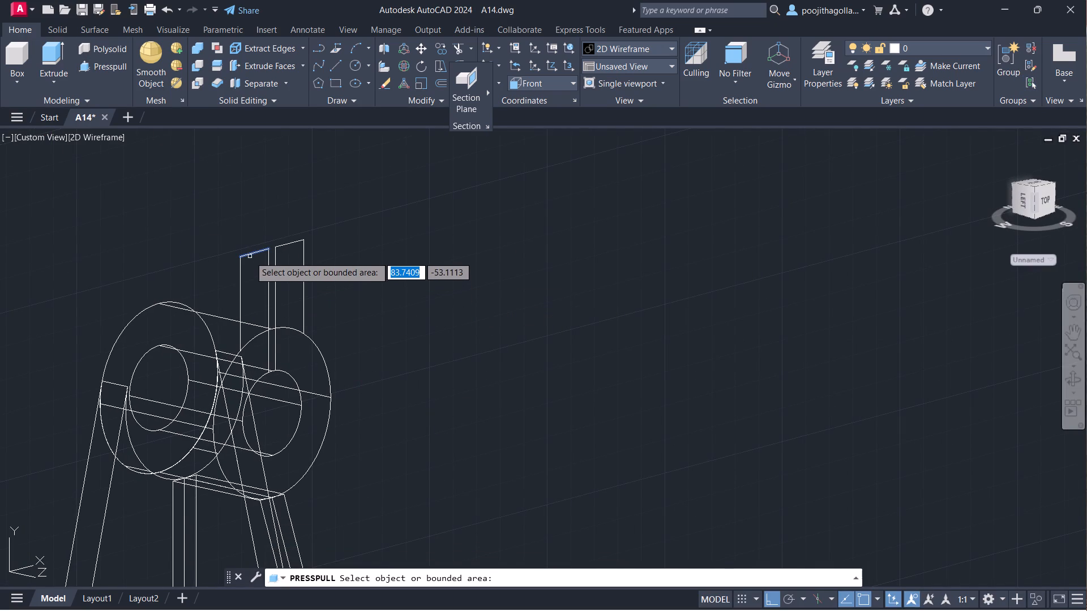
pyautogui.scroll(1, 250, 256)
pyautogui.press('Escape')
pyautogui.moveTo(387, 217); pyautogui.dragTo(374, 226)
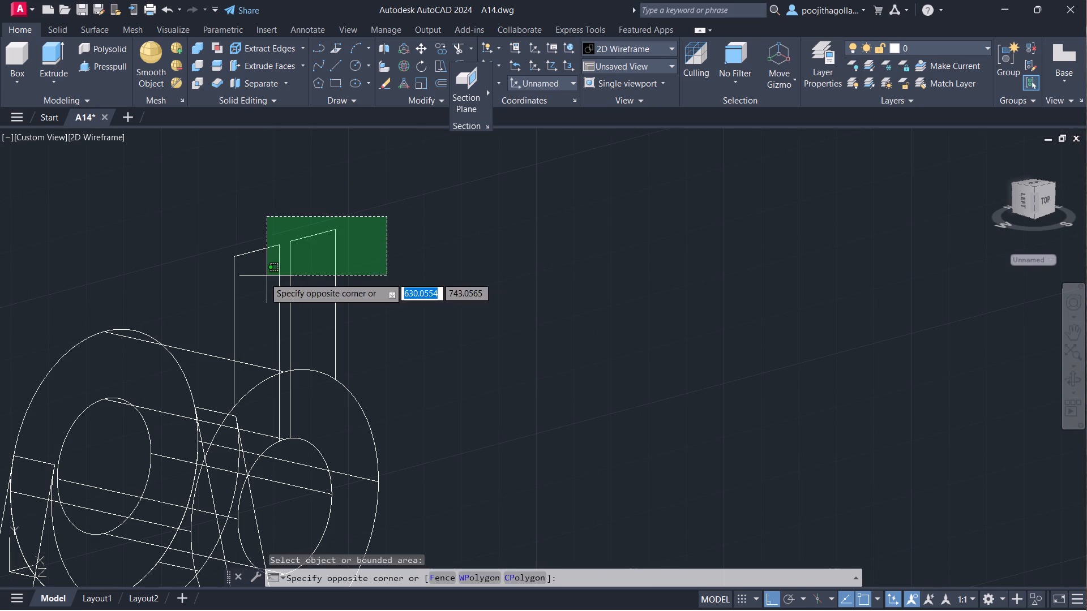
pyautogui.click(209, 302)
pyautogui.press('j')
pyautogui.press('Return')
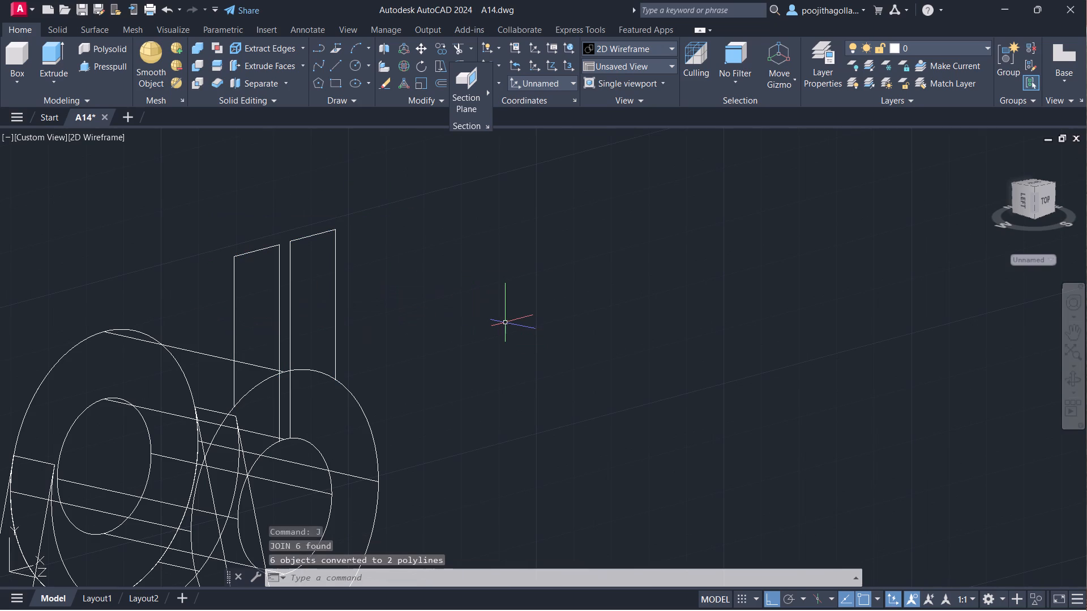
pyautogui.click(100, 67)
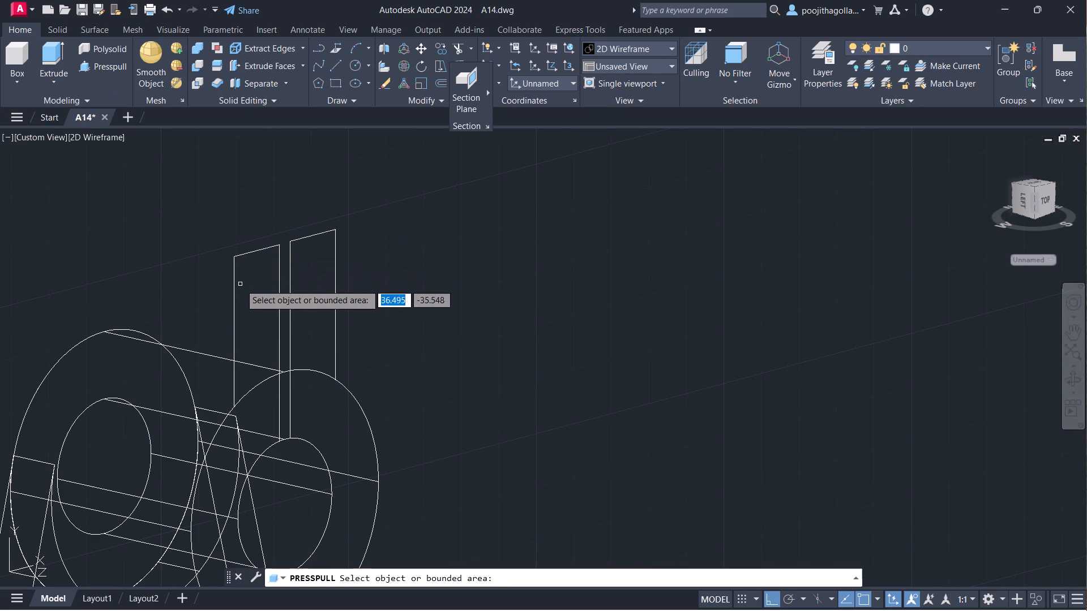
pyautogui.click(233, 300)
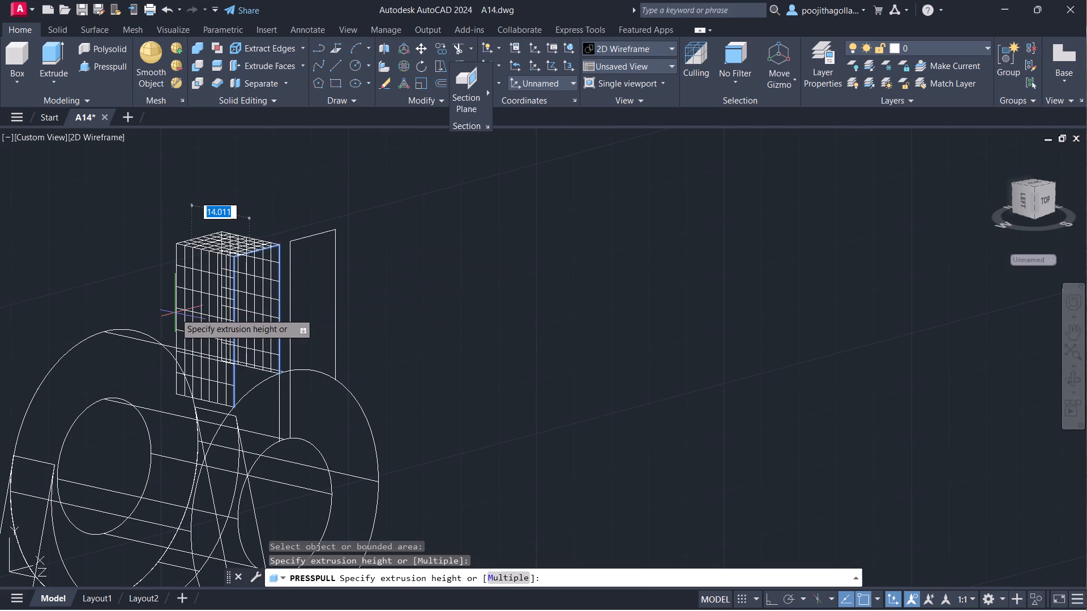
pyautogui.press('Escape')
# Switch the viewport to the Front view.
pyautogui.scroll(2, 263, 329)
pyautogui.moveTo(323, 365); pyautogui.dragTo(309, 331, button='middle')
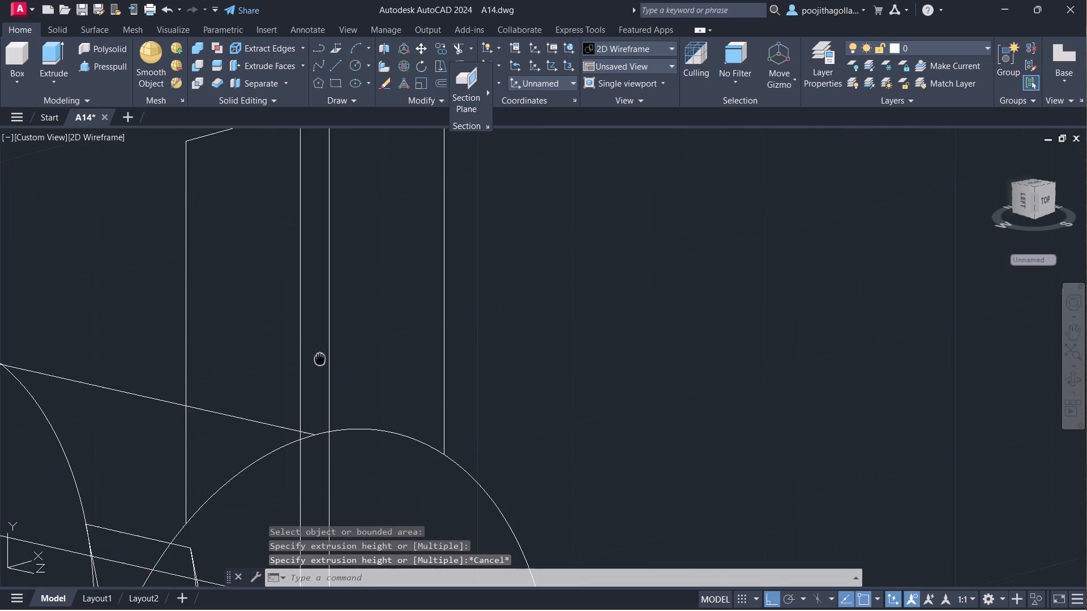
pyautogui.moveTo(309, 331); pyautogui.dragTo(298, 227, button='middle')
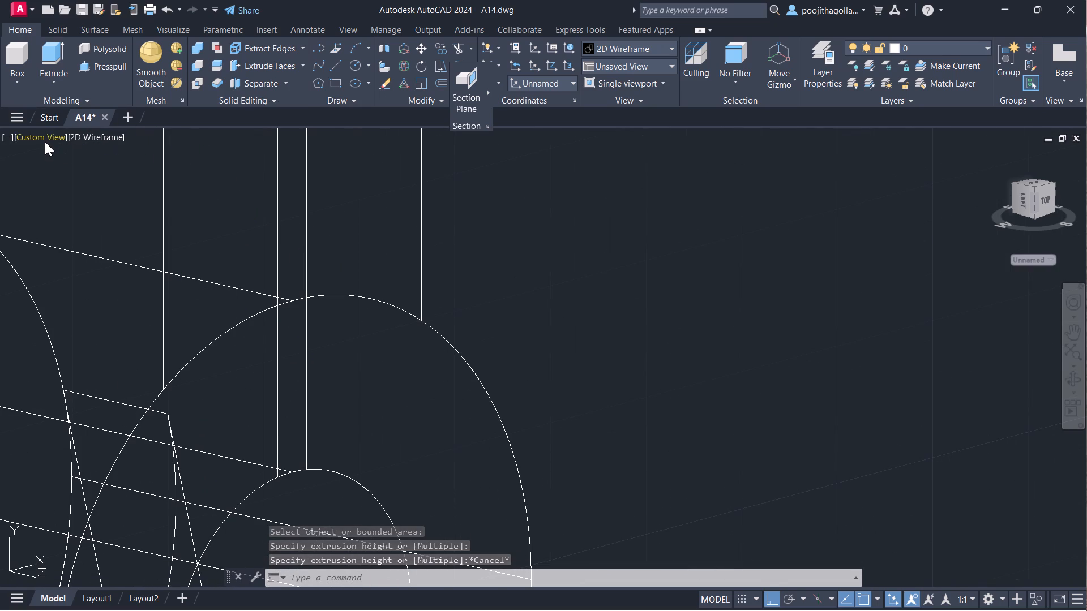
pyautogui.click(45, 140)
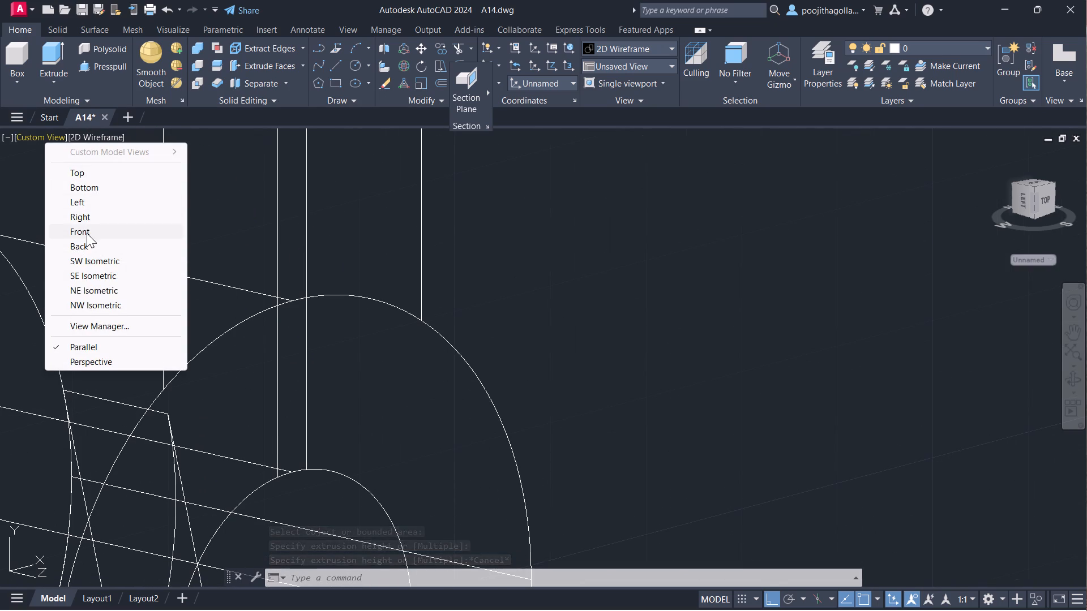
pyautogui.click(87, 233)
pyautogui.scroll(2, 92, 246)
pyautogui.moveTo(146, 234); pyautogui.dragTo(217, 341, button='middle')
pyautogui.moveTo(259, 315); pyautogui.dragTo(265, 345, button='middle')
pyautogui.scroll(1, 302, 337)
pyautogui.moveTo(311, 355); pyautogui.dragTo(331, 424, button='middle')
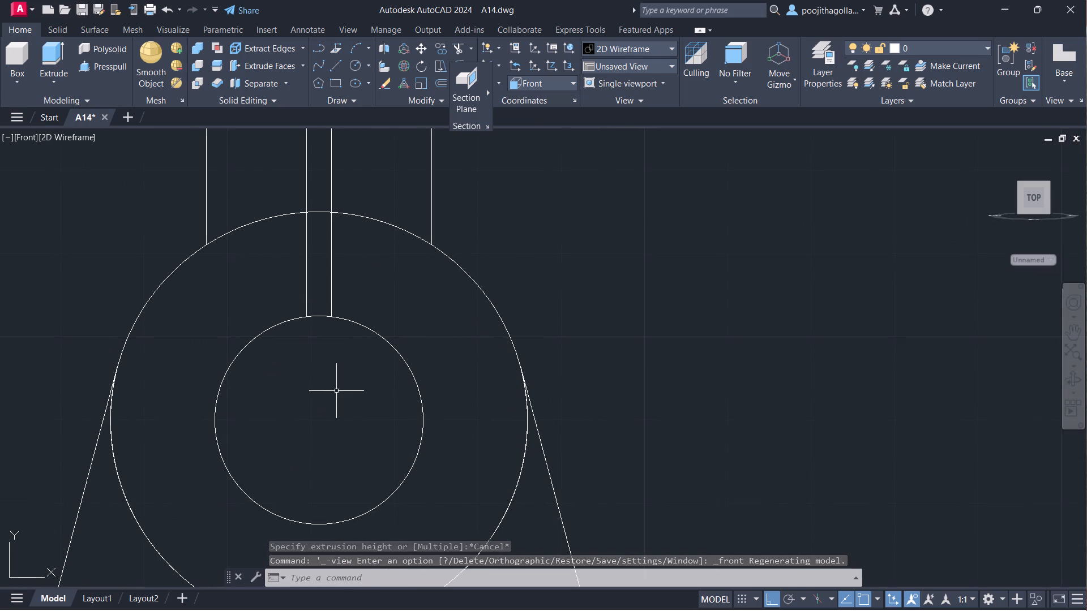
pyautogui.scroll(-2, 349, 382)
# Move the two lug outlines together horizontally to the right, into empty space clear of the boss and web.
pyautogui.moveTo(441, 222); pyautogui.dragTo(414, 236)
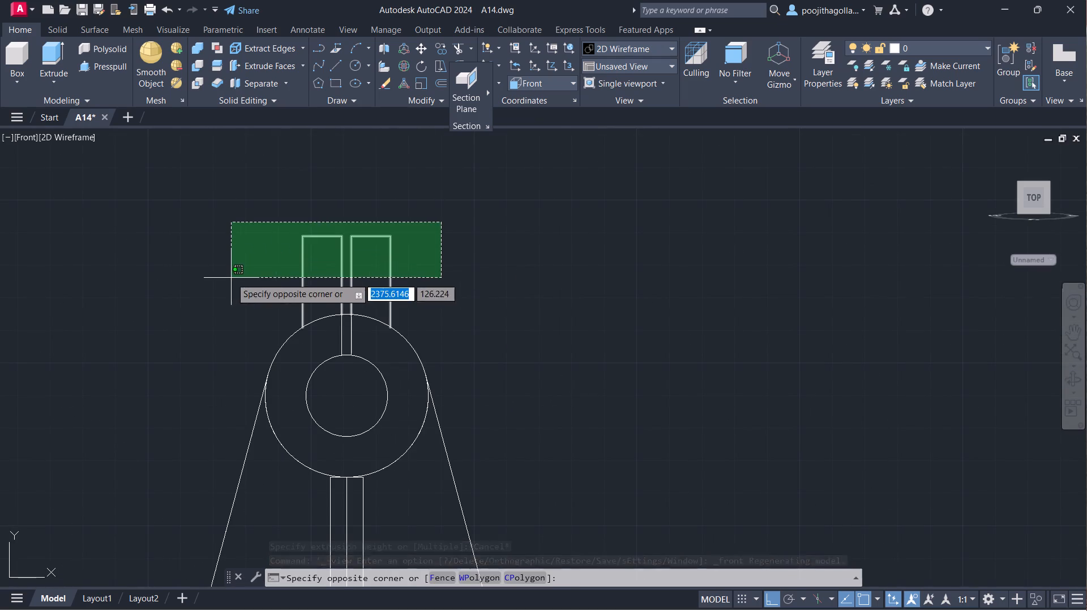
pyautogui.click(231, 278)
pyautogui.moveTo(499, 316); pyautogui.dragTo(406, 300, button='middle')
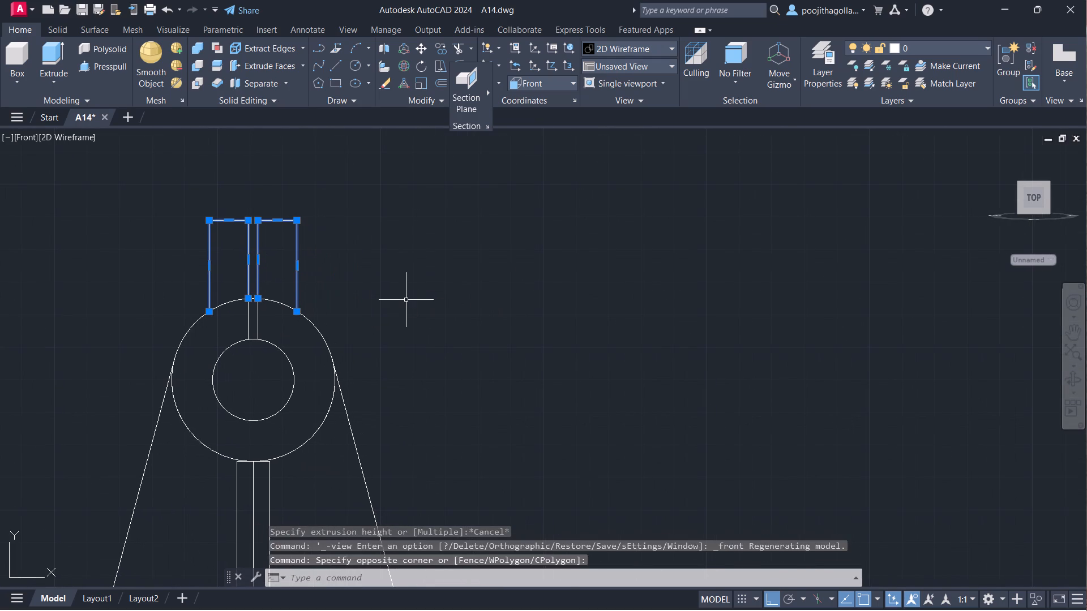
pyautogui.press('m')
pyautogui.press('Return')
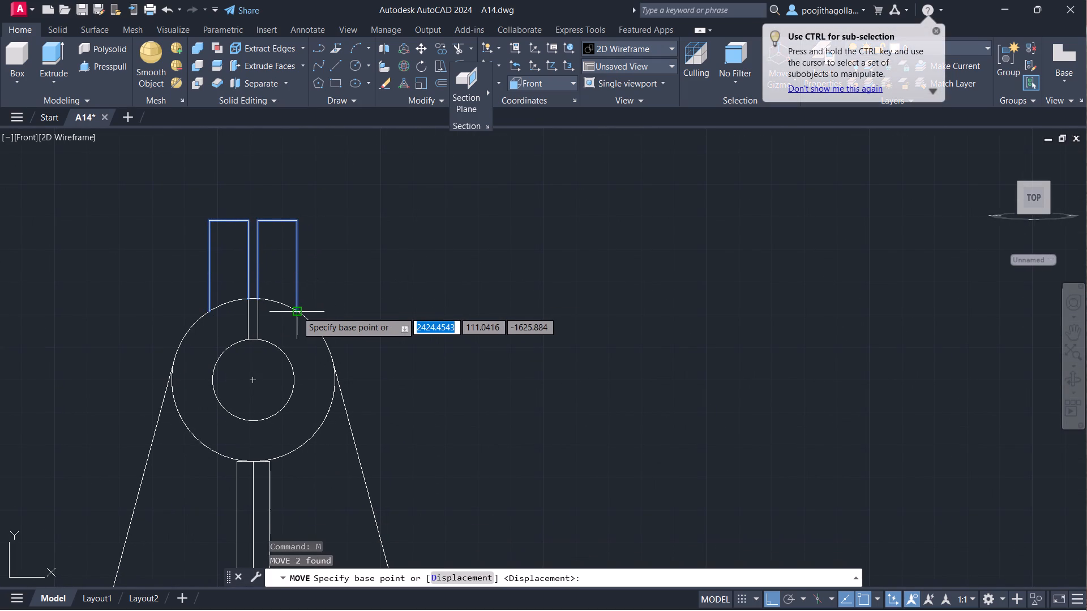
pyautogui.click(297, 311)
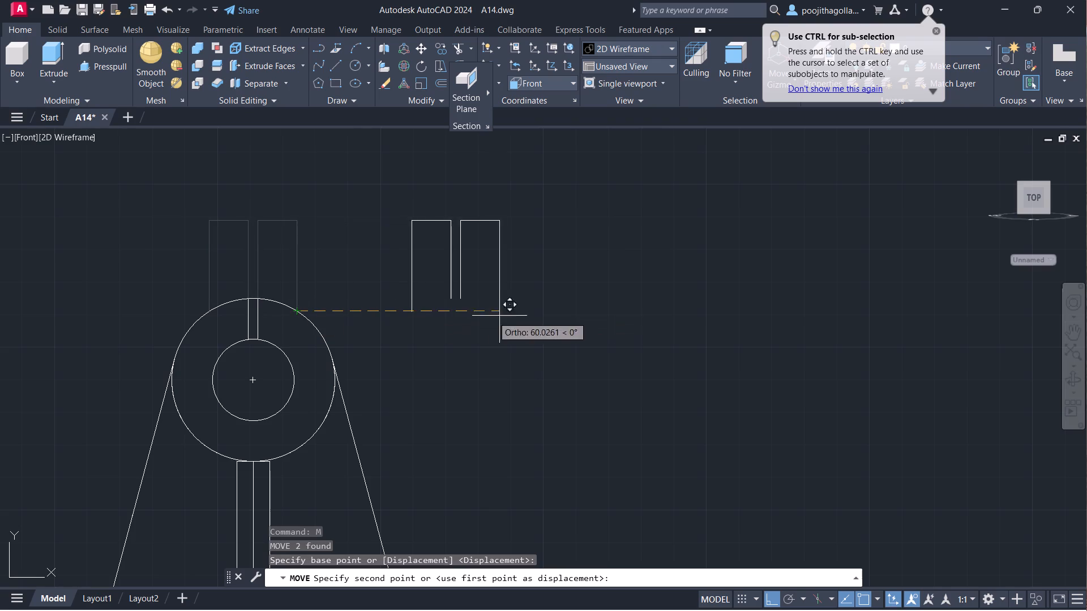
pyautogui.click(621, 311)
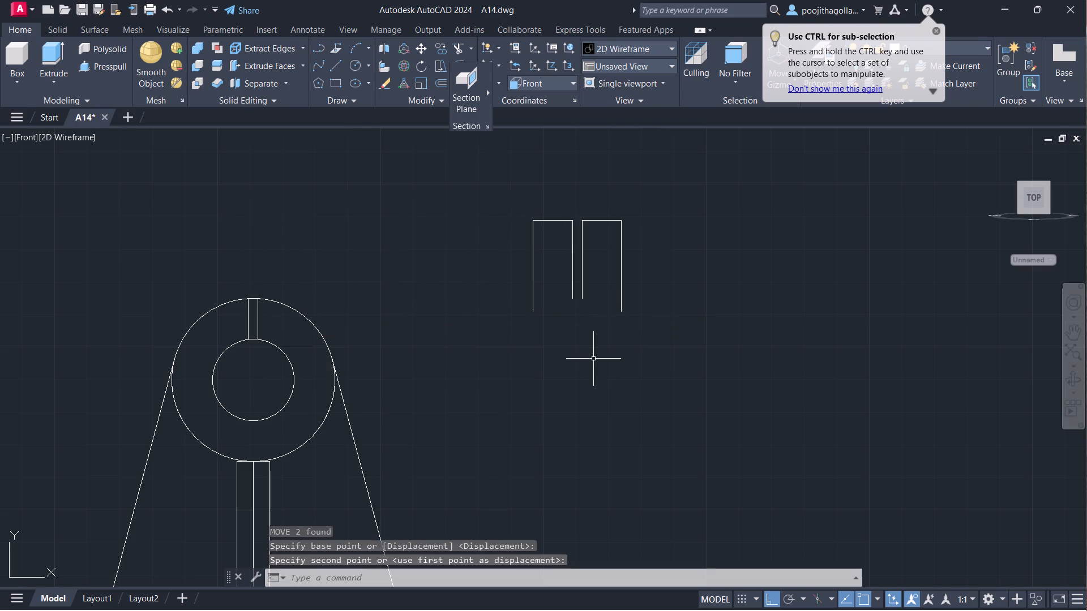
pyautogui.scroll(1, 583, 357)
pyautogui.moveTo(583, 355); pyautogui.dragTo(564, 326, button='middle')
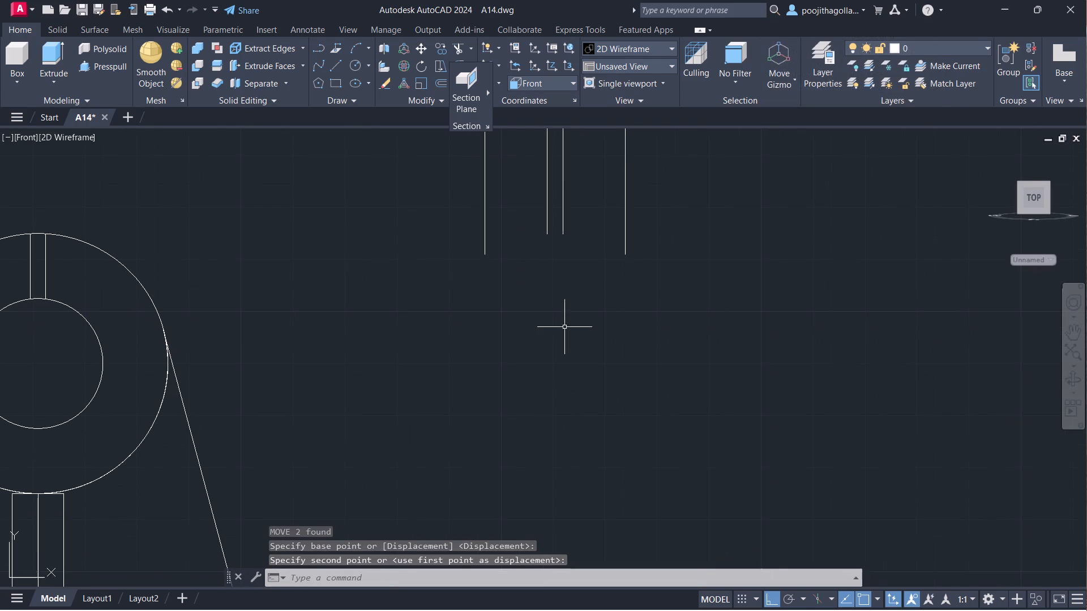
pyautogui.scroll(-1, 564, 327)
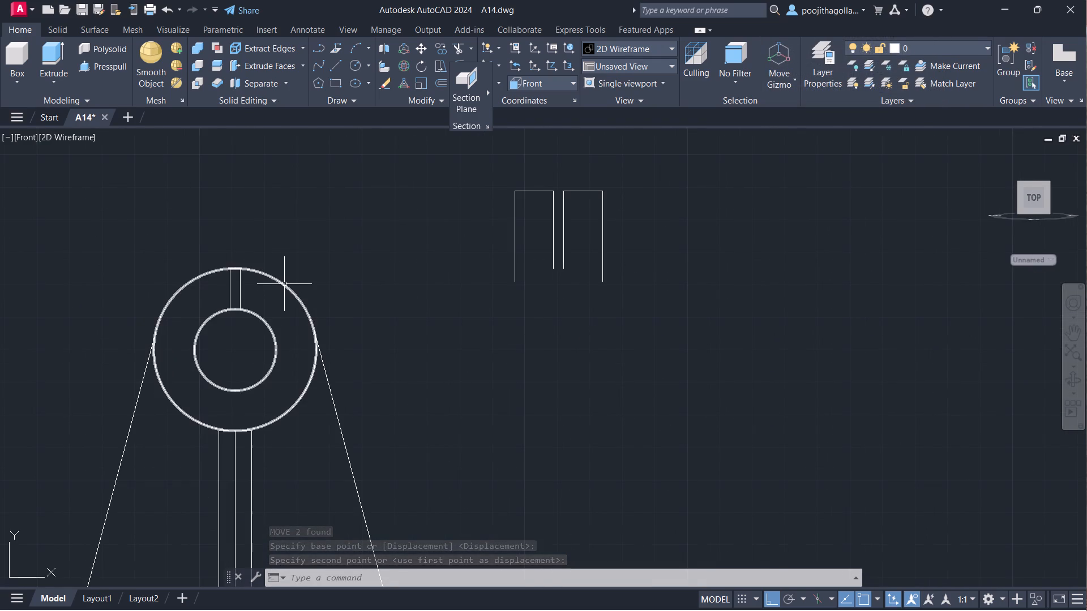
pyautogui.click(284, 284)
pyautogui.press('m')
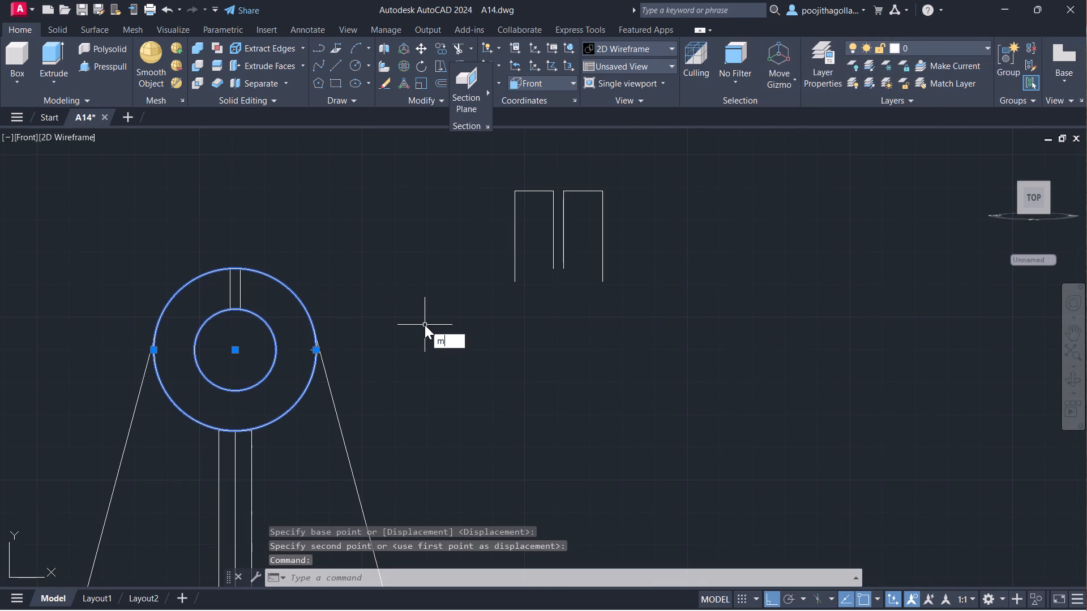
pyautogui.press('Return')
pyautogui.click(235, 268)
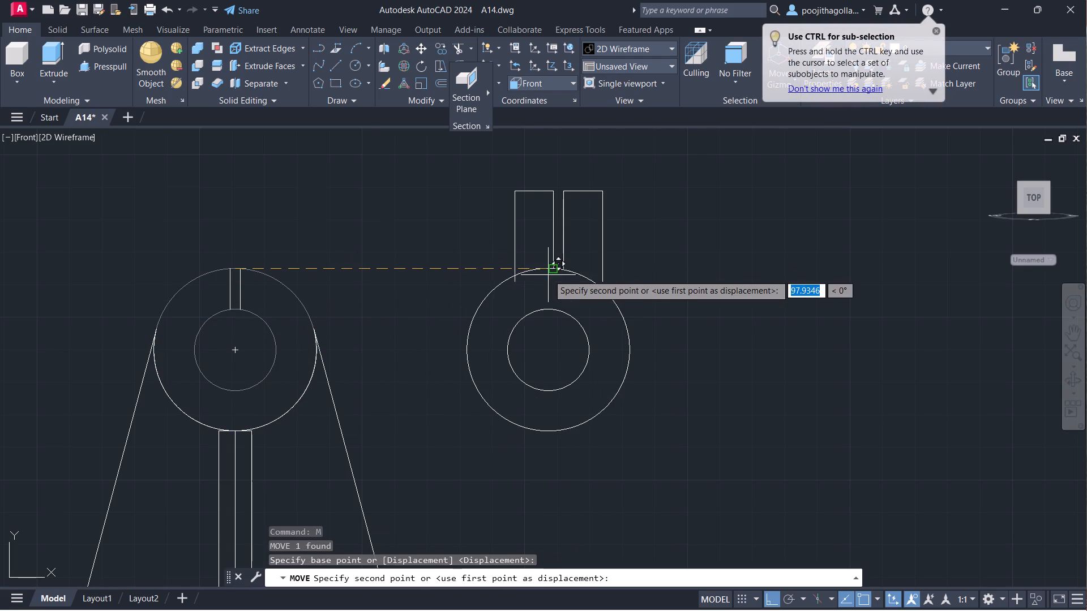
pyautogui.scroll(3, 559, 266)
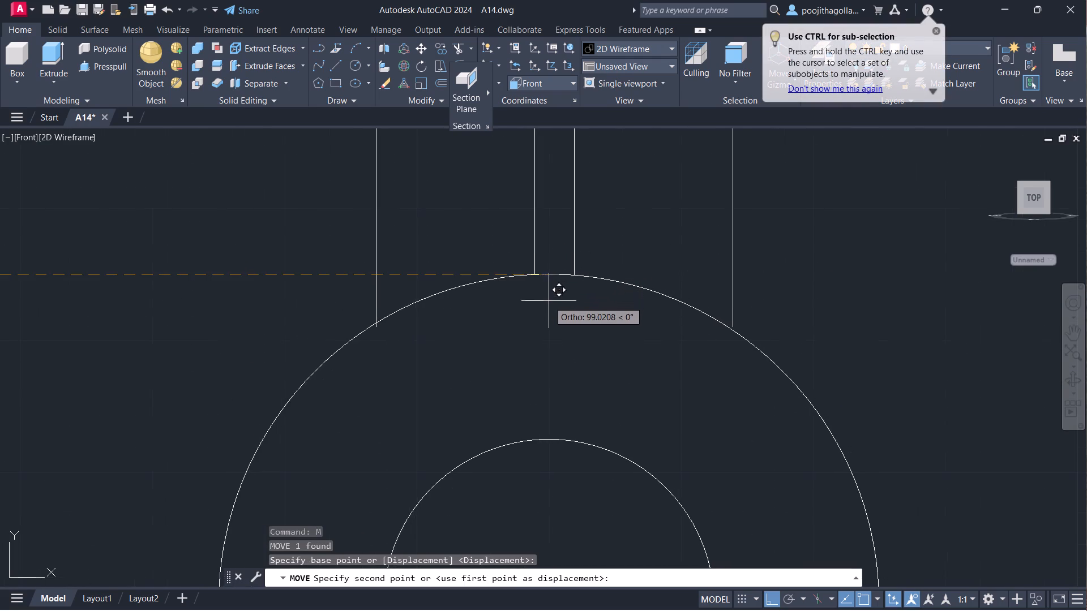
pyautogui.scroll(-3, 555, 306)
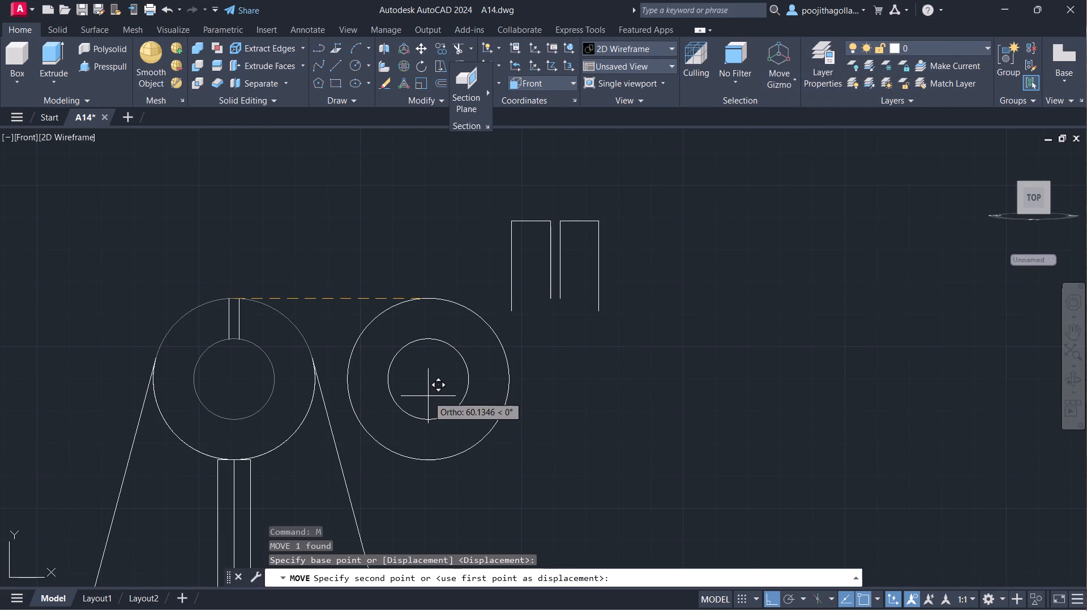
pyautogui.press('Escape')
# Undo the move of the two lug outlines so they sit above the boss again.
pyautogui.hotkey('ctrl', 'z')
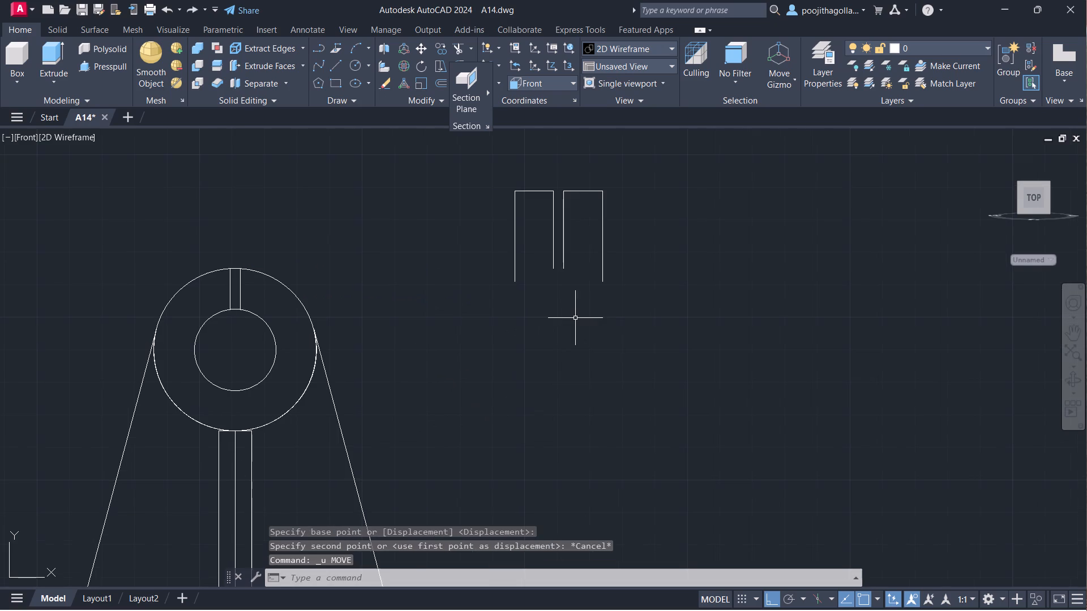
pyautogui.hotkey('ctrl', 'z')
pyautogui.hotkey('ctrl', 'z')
# Move the bored boss and both lug outlines together horizontally about 88 units to the right, clear of the web.
pyautogui.moveTo(321, 186); pyautogui.dragTo(302, 185)
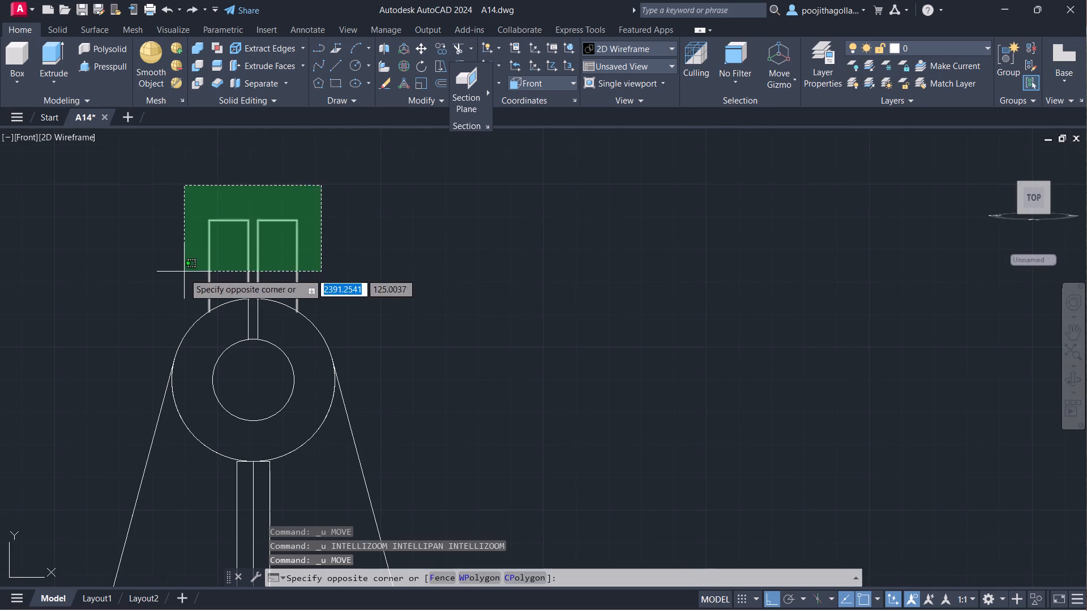
pyautogui.click(183, 273)
pyautogui.click(311, 321)
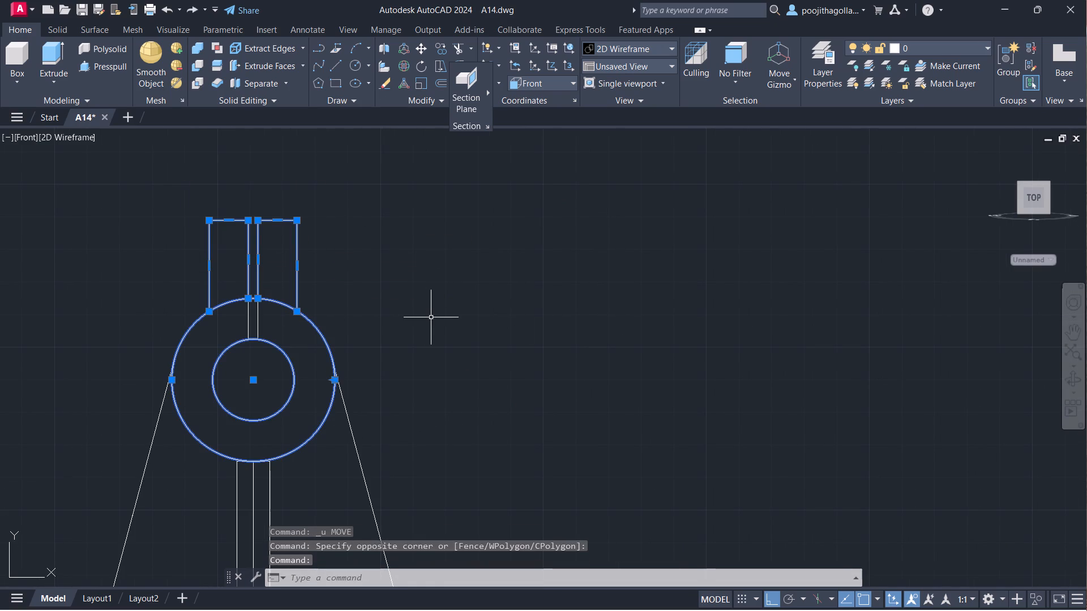
pyautogui.press('m')
pyautogui.press('Return')
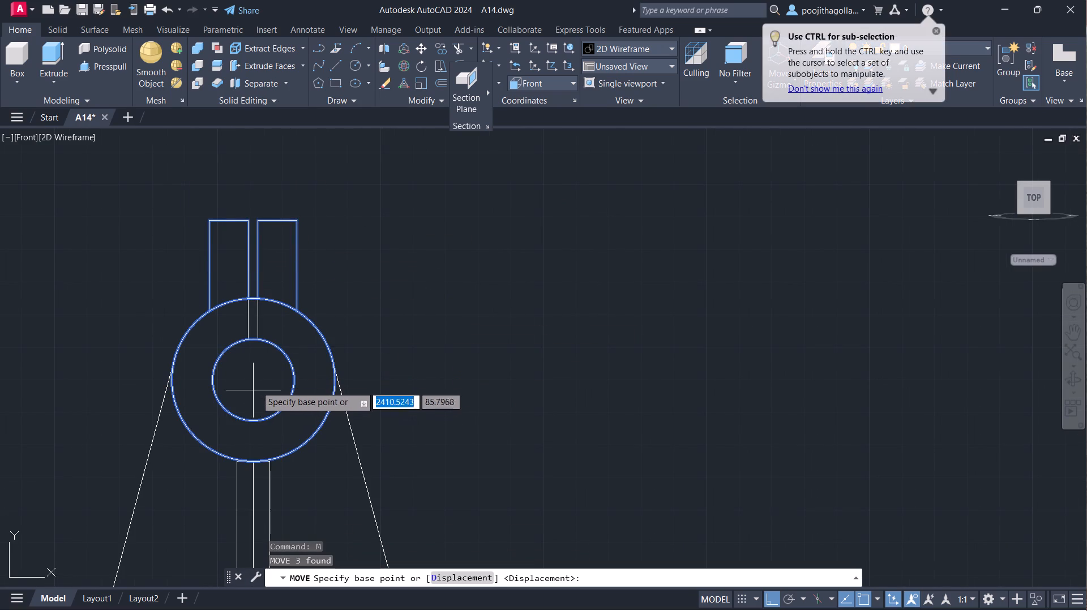
pyautogui.click(299, 376)
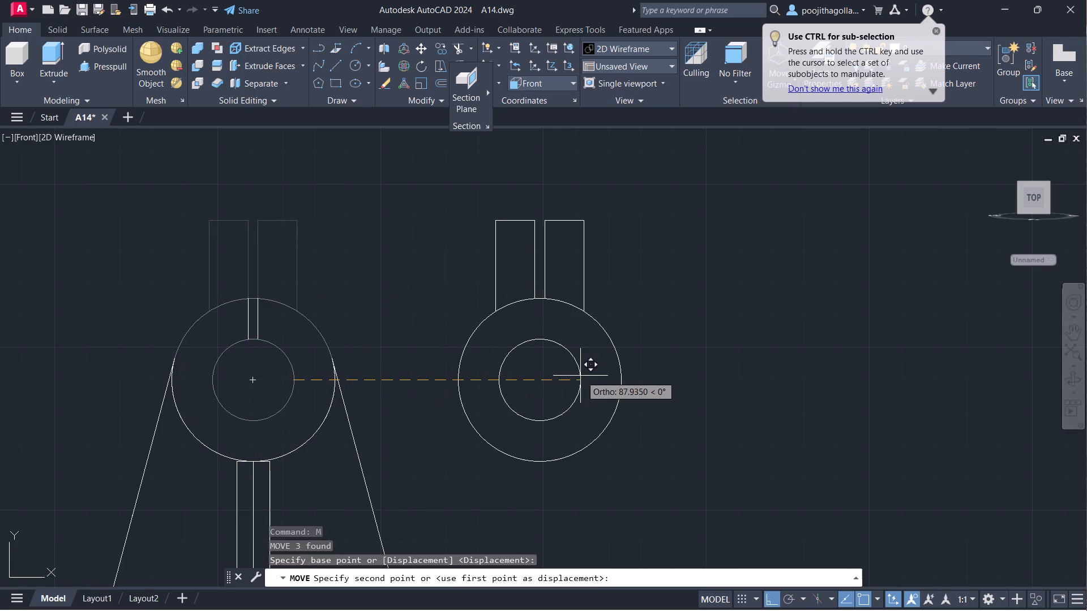
pyautogui.click(582, 375)
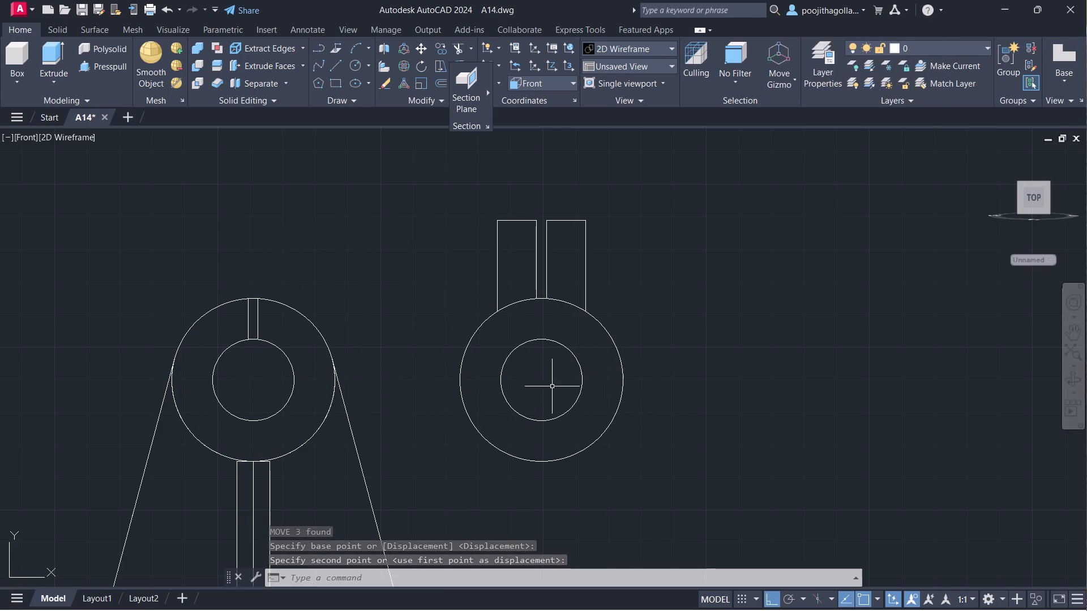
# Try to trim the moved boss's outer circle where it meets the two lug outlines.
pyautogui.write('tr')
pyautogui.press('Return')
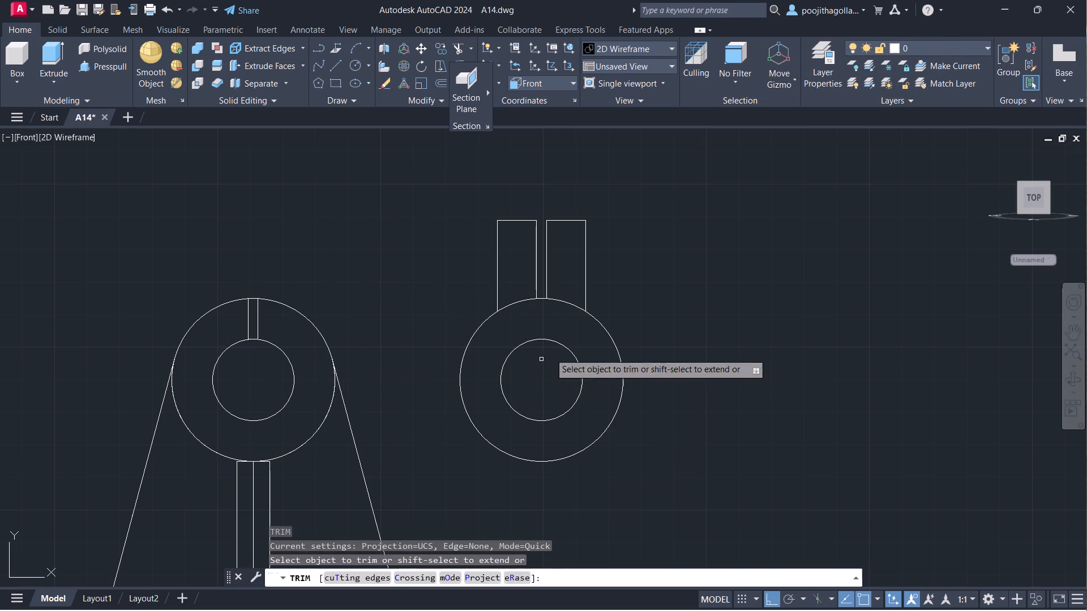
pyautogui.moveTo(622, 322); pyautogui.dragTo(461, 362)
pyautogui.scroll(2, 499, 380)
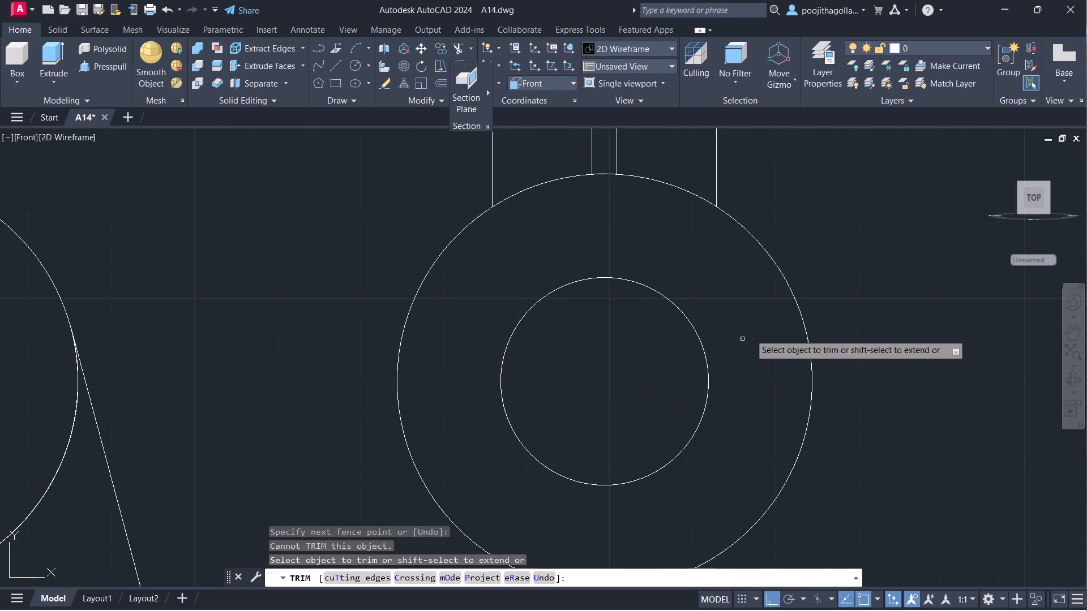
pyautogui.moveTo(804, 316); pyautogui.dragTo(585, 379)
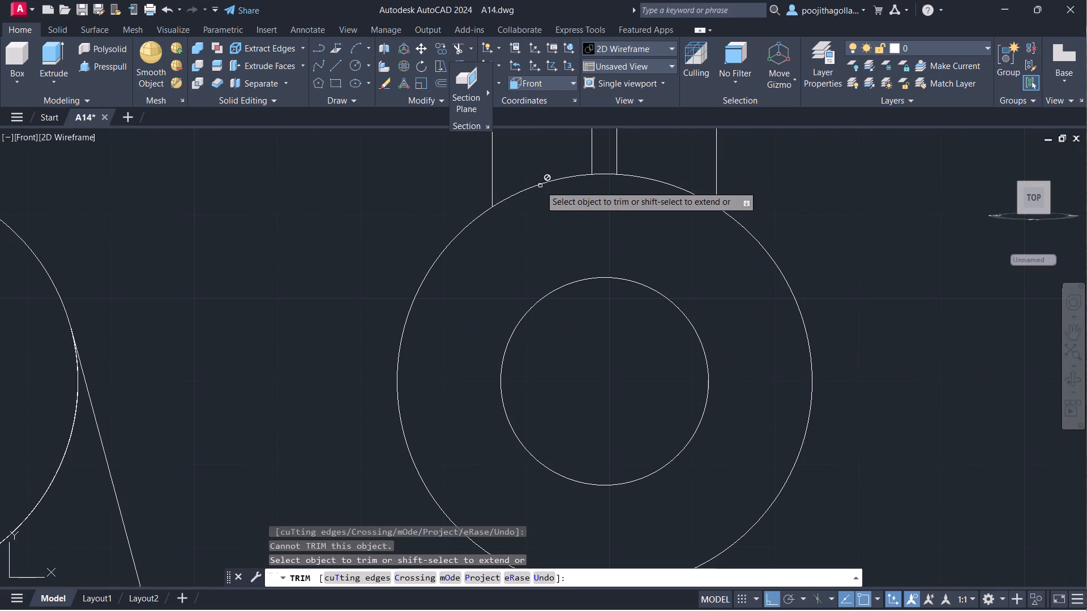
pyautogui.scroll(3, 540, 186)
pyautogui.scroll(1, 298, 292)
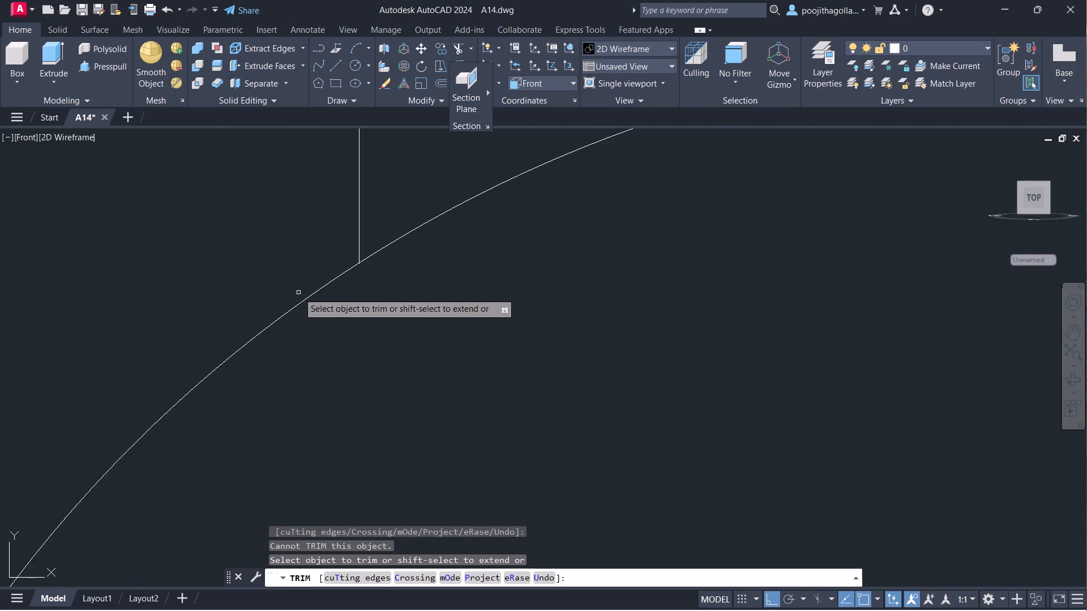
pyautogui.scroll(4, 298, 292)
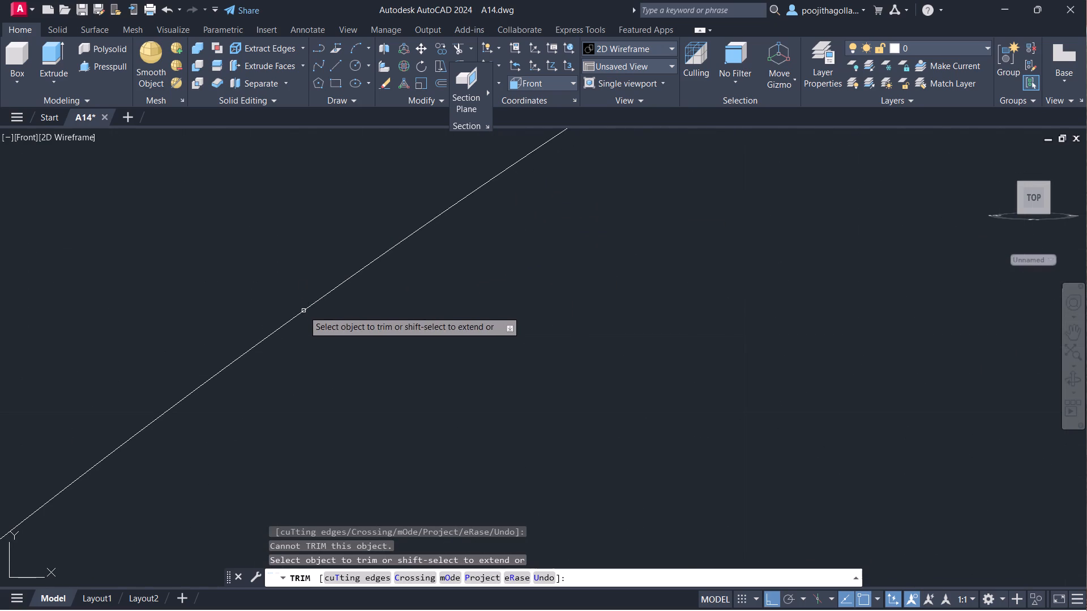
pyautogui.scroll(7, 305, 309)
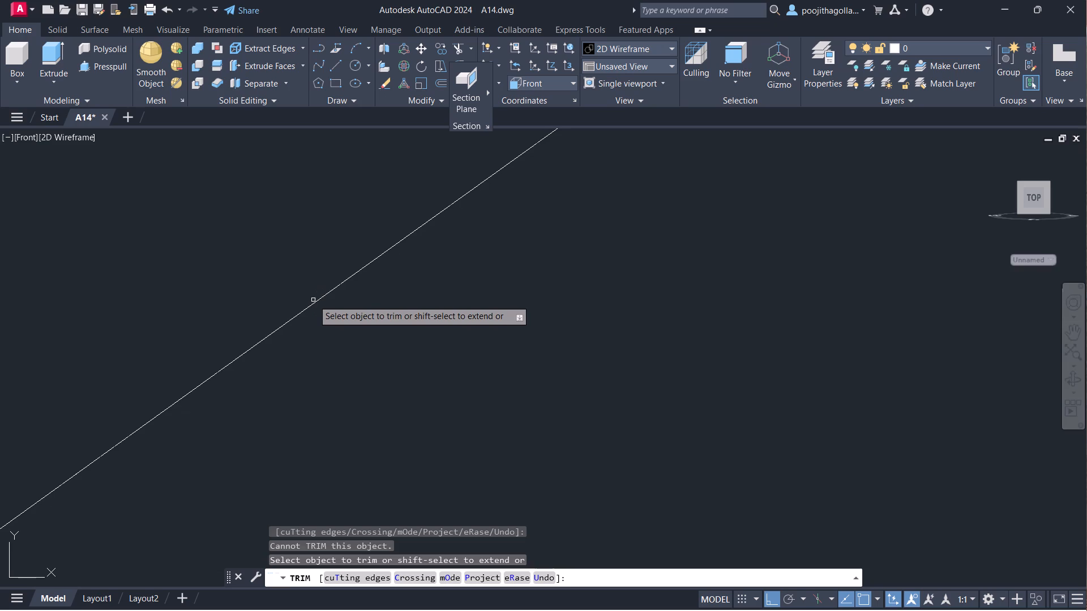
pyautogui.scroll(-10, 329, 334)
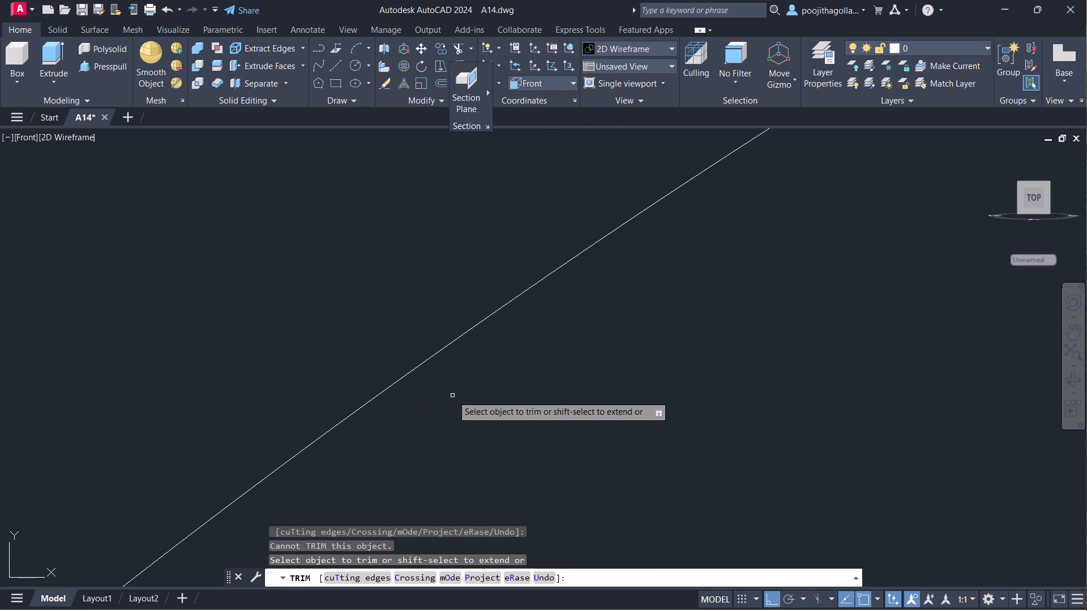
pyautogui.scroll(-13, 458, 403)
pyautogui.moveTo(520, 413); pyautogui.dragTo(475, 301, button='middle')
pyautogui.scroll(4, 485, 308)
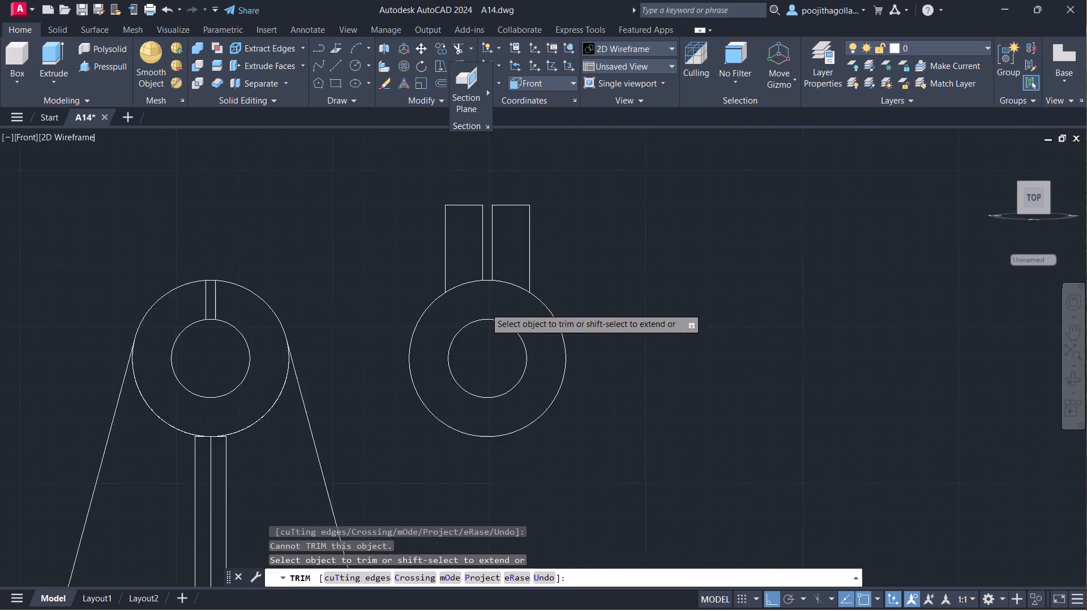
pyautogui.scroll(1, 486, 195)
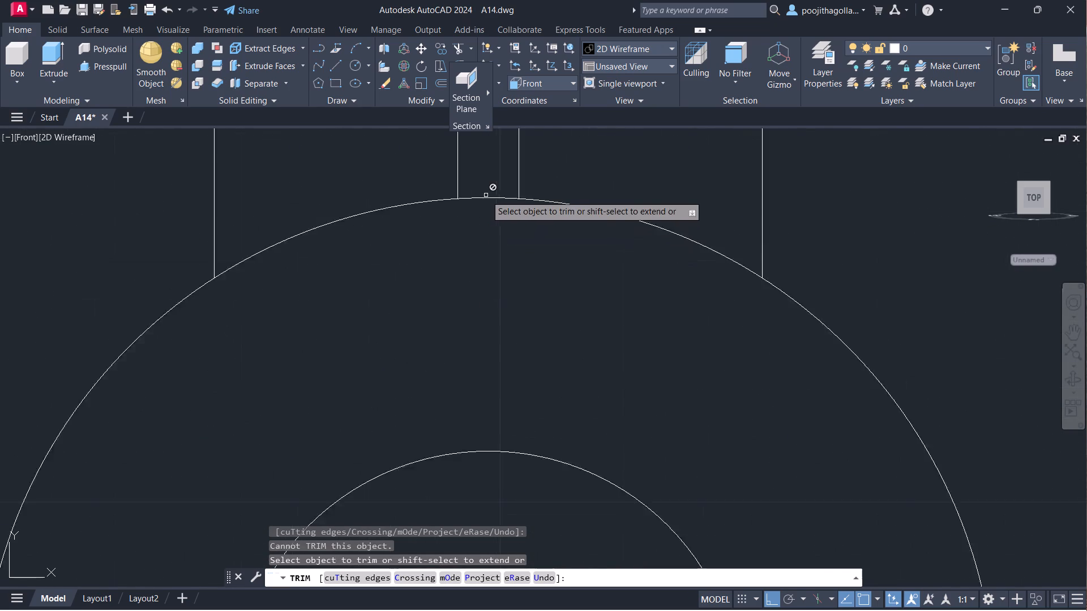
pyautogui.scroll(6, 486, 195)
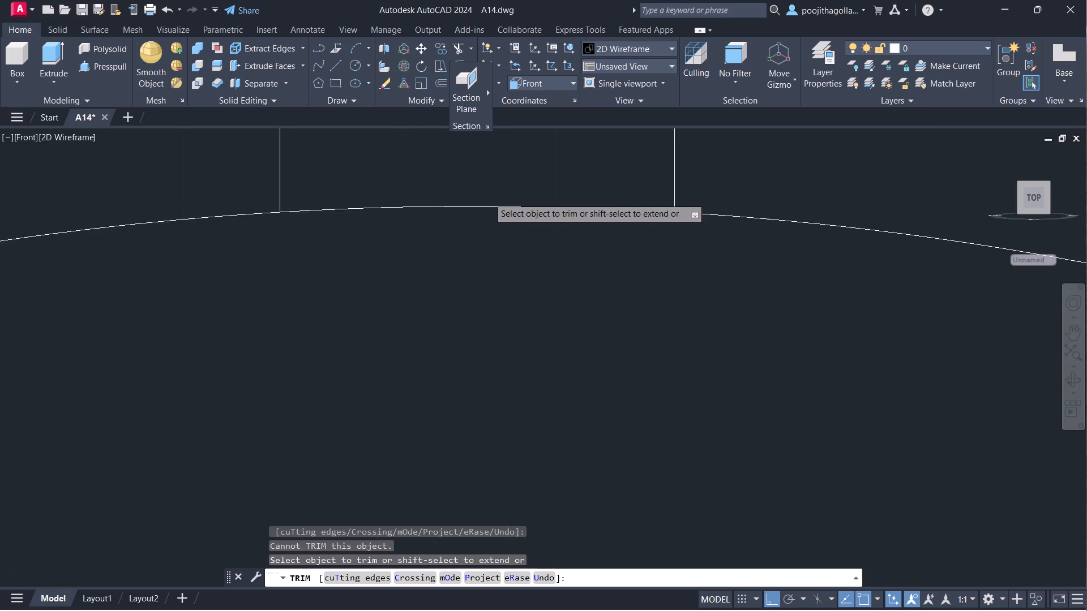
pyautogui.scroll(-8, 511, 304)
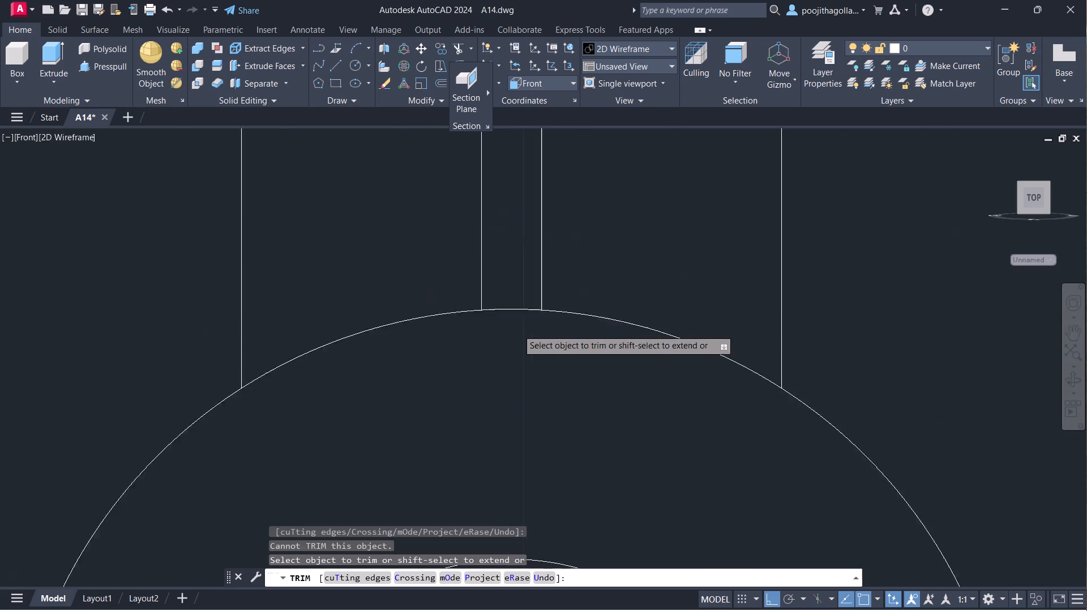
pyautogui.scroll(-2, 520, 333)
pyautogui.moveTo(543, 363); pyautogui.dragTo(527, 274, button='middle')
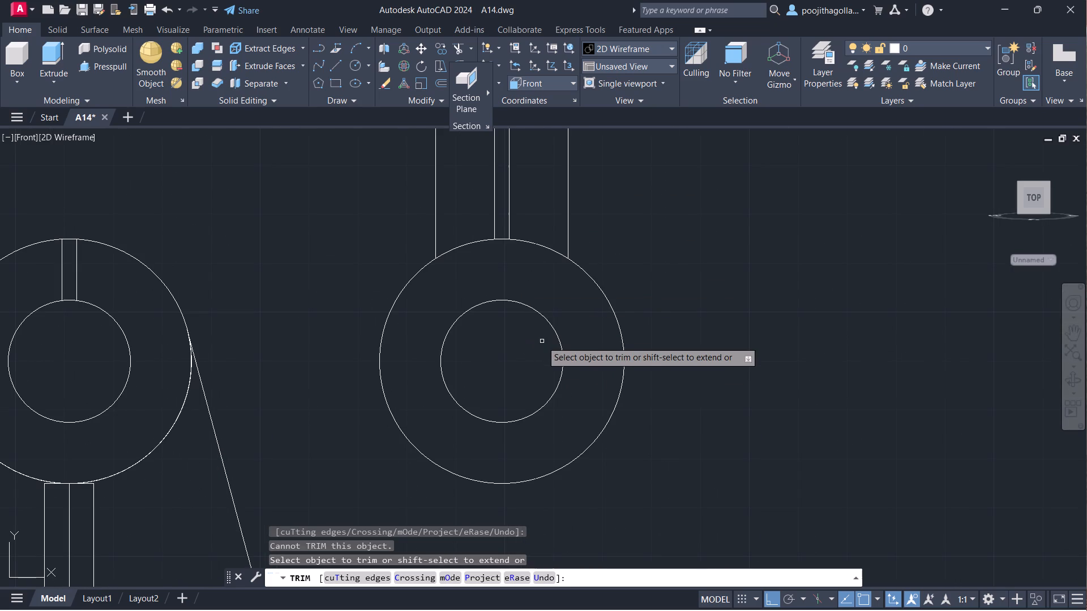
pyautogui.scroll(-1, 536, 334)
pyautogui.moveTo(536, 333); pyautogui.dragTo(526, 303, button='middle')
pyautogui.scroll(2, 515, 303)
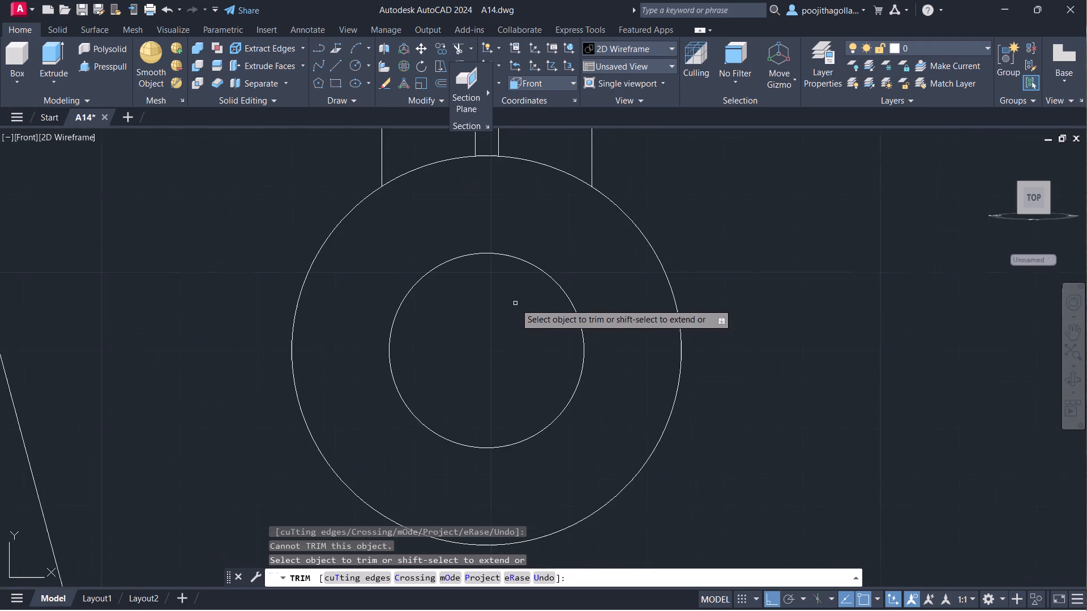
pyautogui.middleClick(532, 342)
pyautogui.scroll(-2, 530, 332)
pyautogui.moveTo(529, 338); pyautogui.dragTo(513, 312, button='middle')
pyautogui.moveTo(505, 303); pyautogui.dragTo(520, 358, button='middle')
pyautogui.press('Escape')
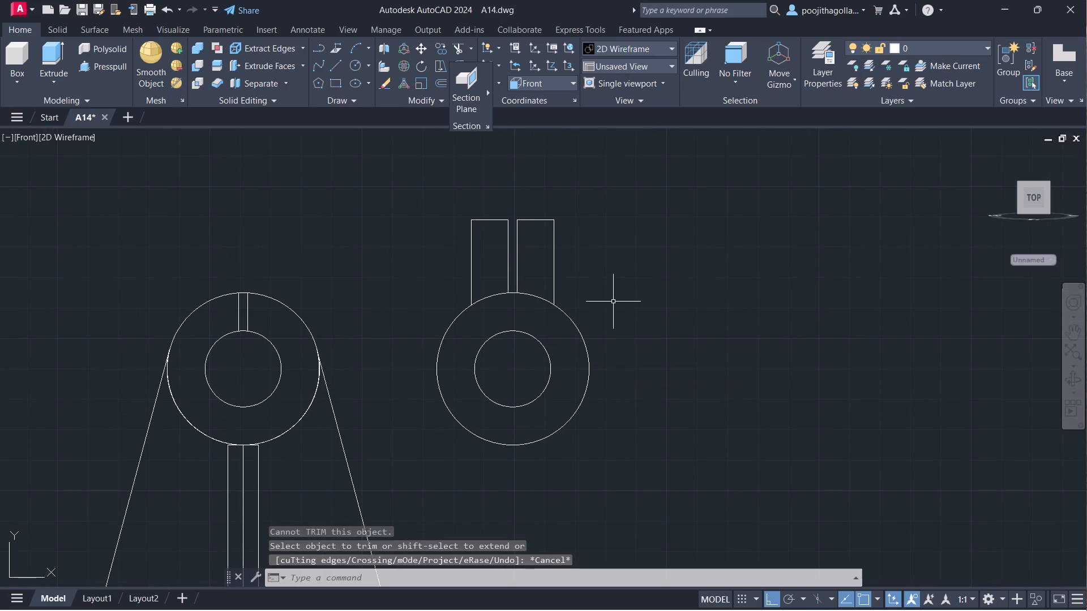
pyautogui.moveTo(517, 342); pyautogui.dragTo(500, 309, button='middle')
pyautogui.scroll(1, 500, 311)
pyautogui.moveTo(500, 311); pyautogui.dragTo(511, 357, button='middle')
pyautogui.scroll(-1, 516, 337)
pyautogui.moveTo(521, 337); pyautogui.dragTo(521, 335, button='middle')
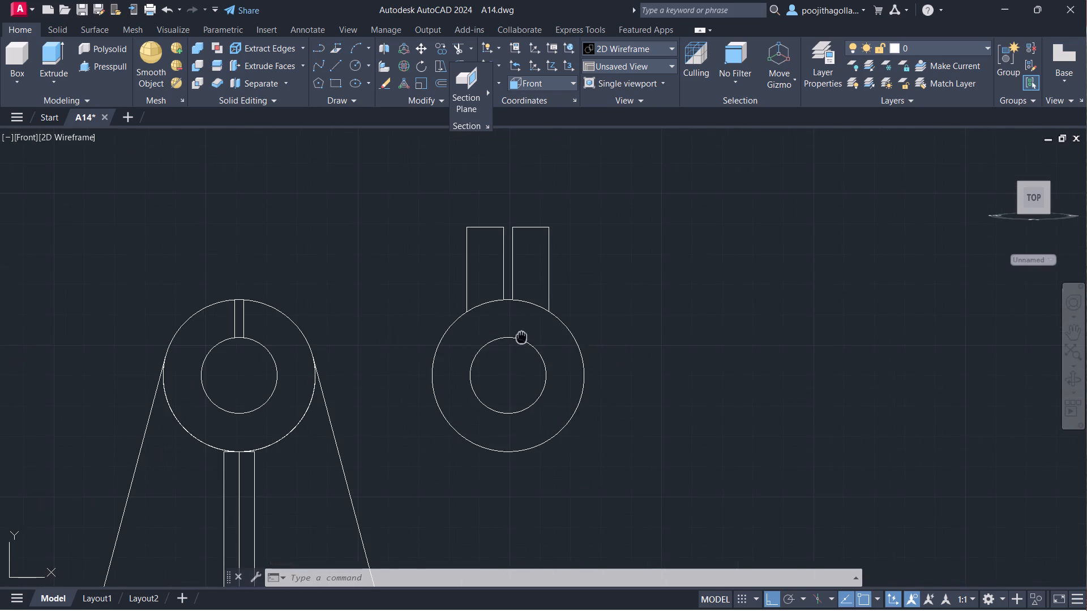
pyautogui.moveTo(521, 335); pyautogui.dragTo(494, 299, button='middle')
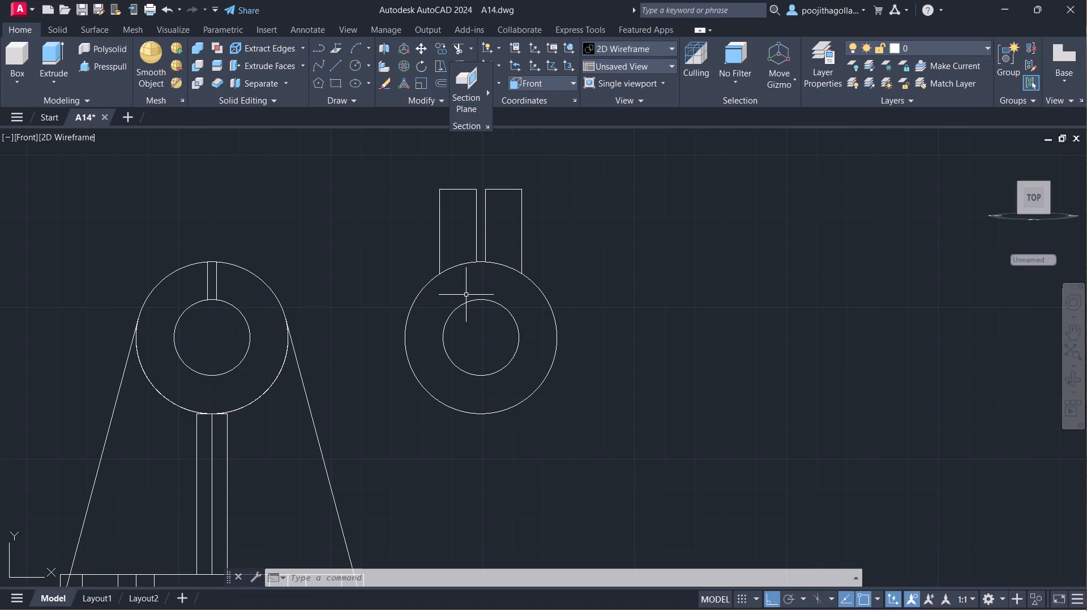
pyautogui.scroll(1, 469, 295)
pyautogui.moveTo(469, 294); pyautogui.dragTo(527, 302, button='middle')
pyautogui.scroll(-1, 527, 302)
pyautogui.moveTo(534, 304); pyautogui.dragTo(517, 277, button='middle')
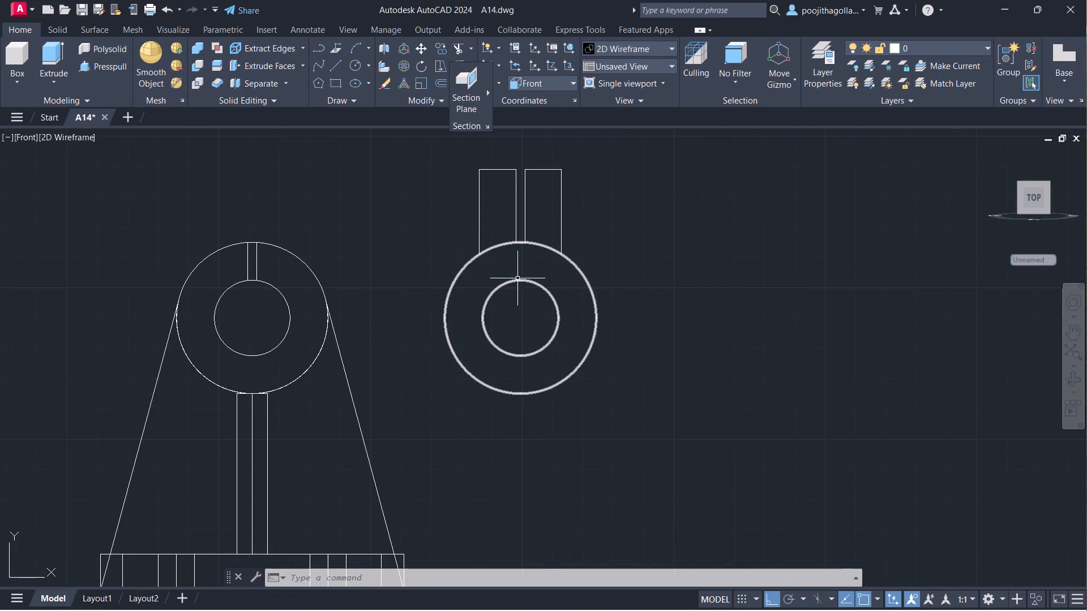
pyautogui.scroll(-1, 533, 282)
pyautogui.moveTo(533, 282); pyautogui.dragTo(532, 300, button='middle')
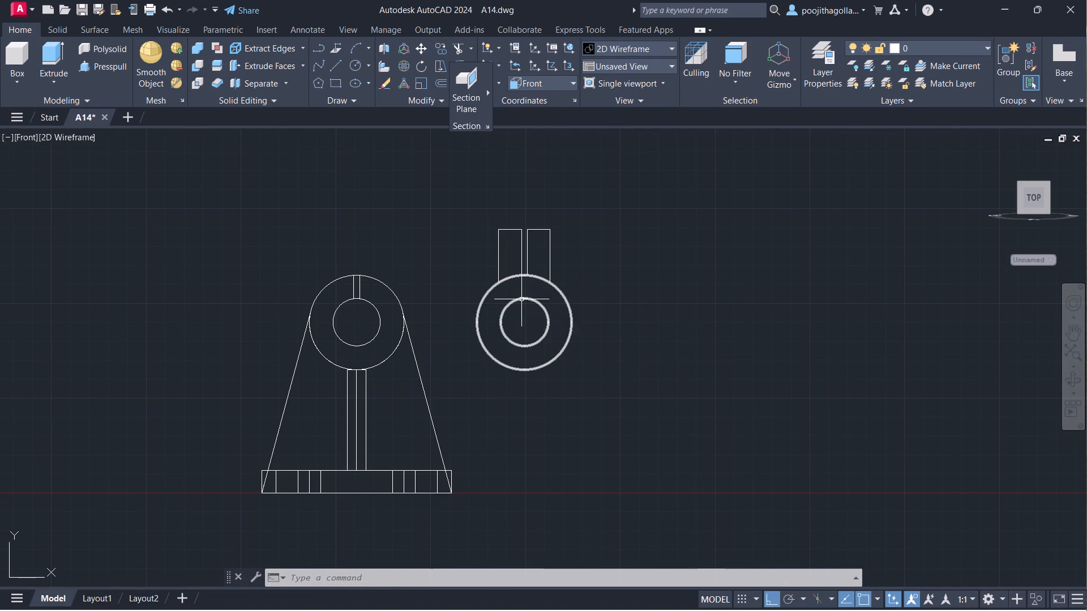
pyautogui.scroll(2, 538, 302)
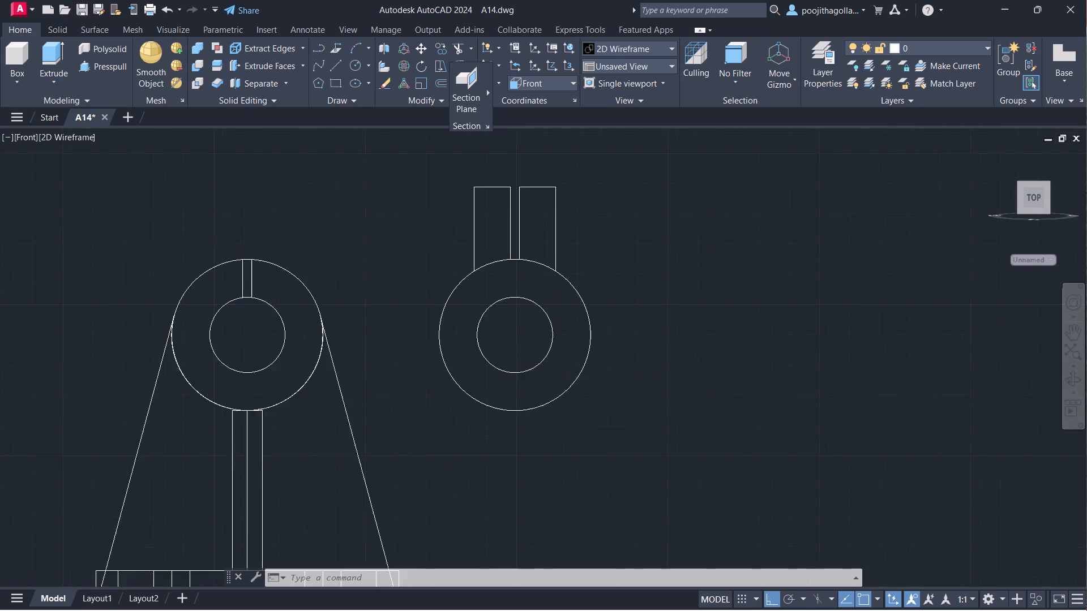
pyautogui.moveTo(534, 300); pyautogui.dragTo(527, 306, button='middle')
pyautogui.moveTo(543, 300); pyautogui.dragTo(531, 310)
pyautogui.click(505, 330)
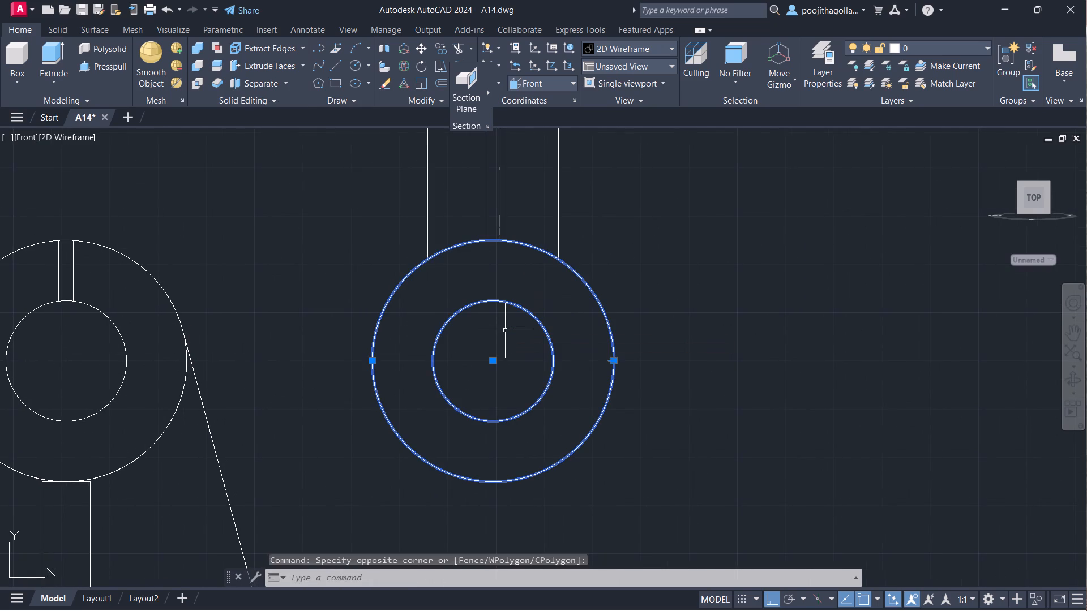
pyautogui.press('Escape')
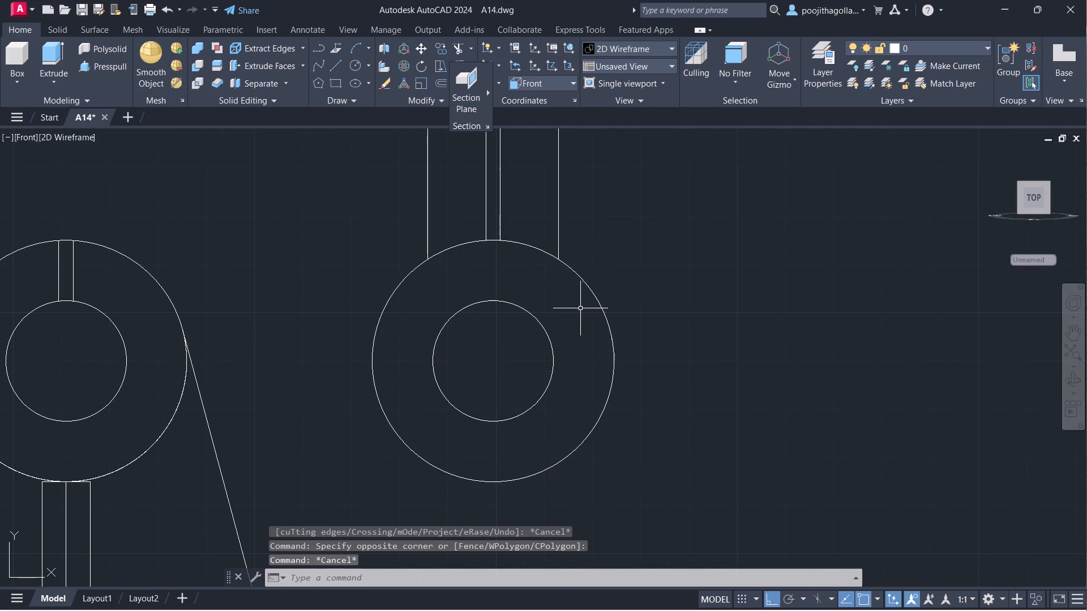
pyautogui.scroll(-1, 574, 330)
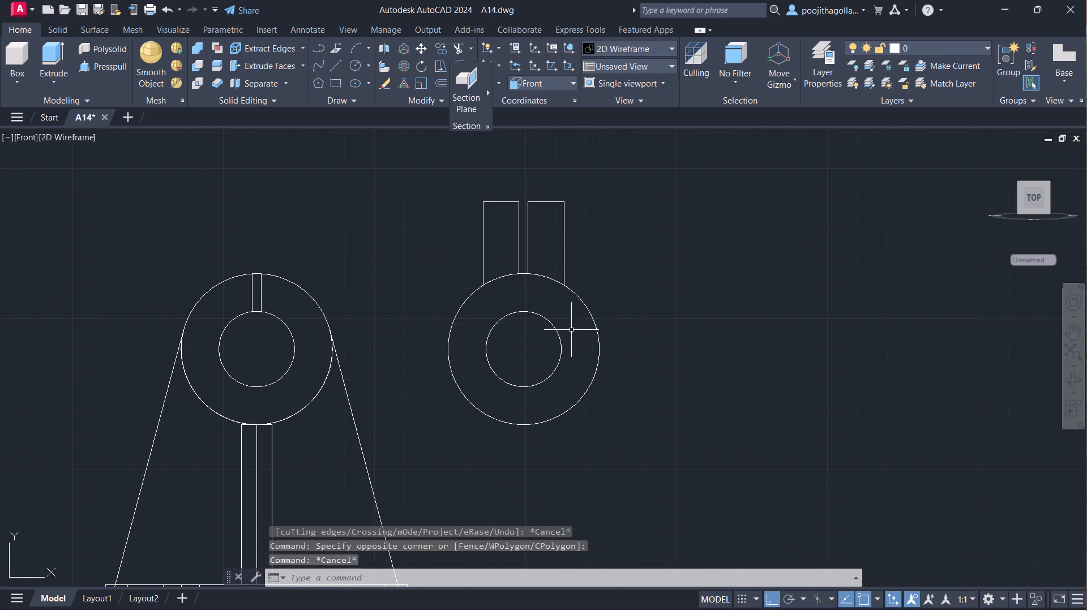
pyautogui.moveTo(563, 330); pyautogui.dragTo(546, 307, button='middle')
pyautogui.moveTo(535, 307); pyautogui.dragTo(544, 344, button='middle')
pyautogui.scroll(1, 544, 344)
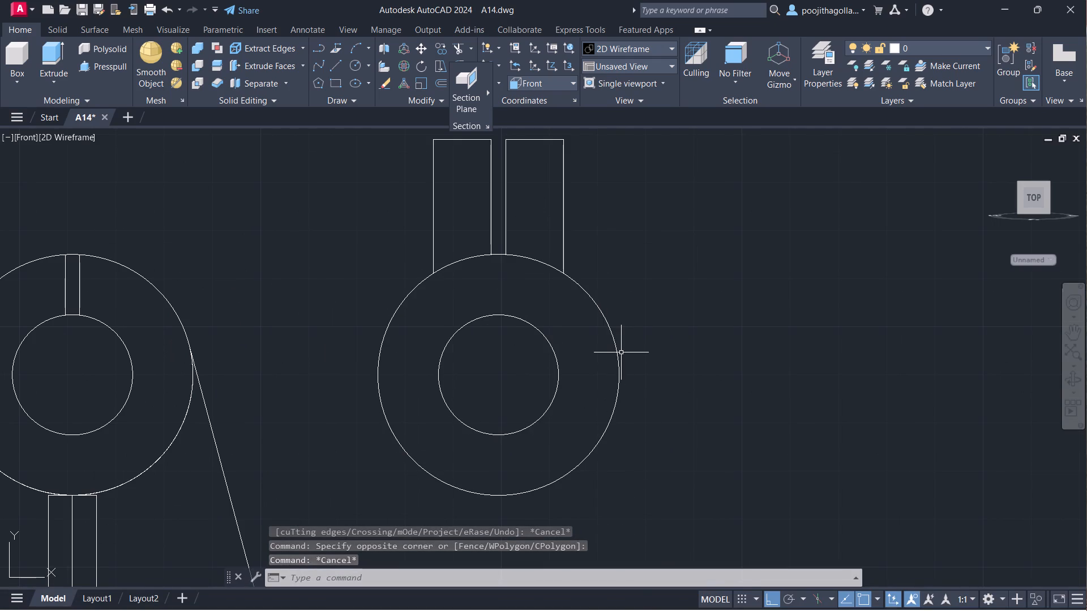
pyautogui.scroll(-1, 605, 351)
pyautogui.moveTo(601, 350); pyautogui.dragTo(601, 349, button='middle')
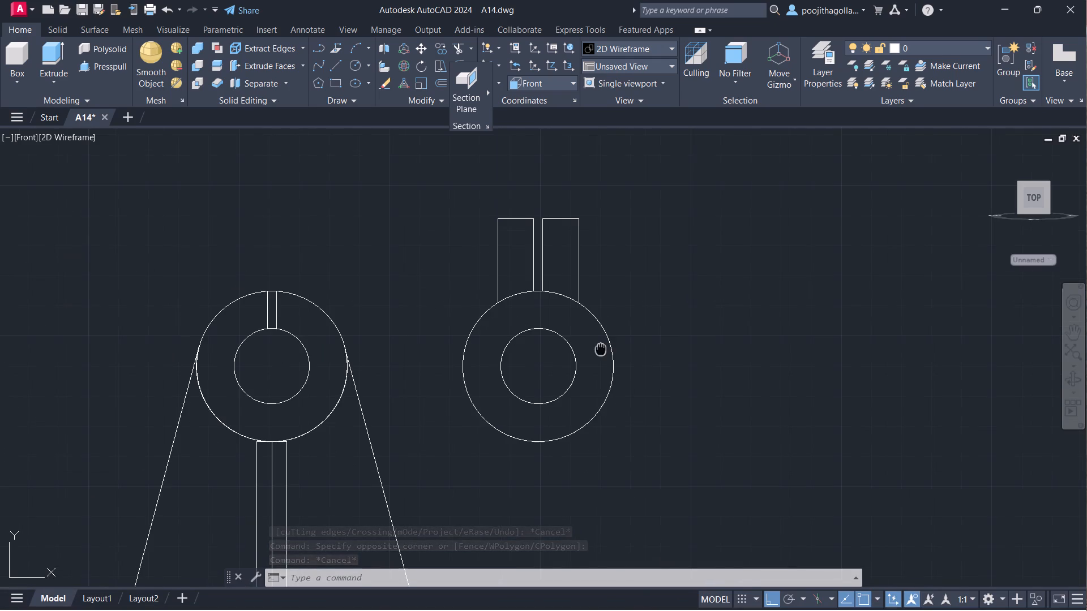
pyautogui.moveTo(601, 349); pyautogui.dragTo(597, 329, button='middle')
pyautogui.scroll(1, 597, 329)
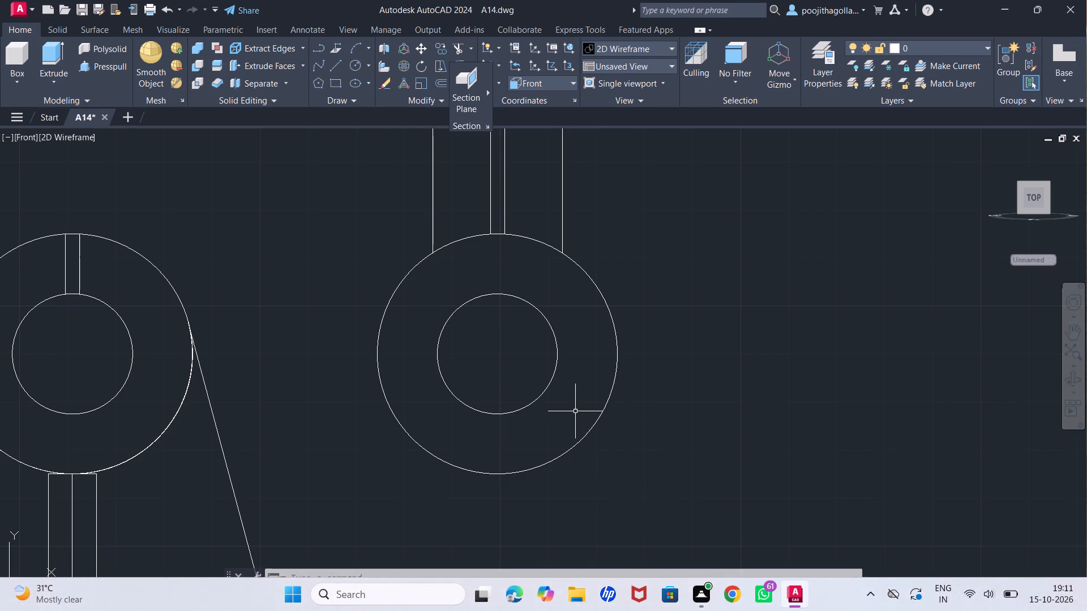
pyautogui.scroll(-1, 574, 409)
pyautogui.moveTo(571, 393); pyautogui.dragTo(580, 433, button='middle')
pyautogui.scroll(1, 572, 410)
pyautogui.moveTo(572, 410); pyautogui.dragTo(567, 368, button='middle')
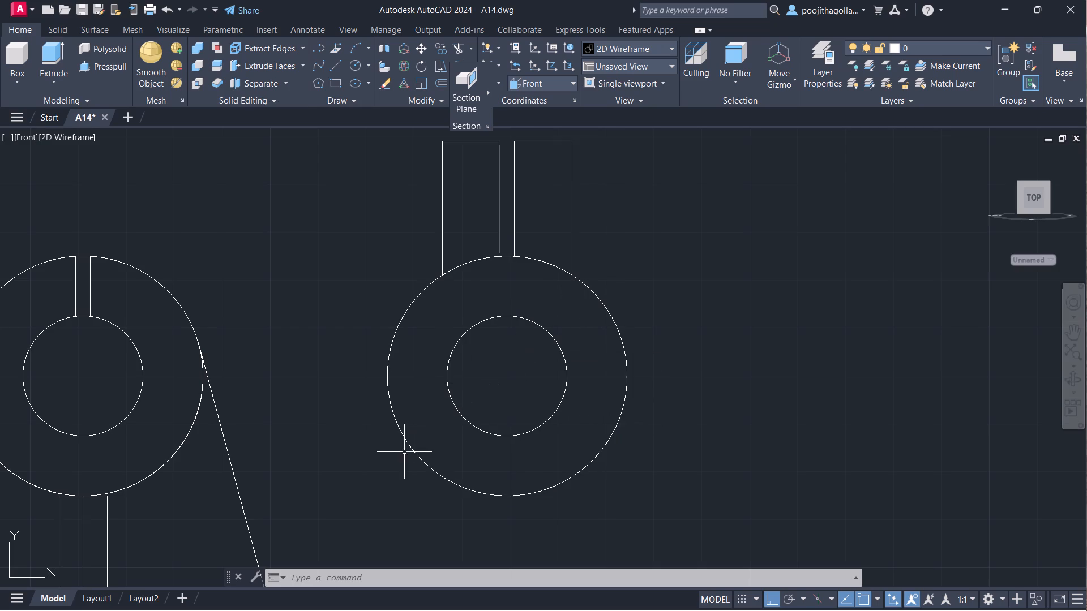
# Undo back through the trim attempt and the move, so the boss and both lug outlines return above the web.
pyautogui.click(1071, 376)
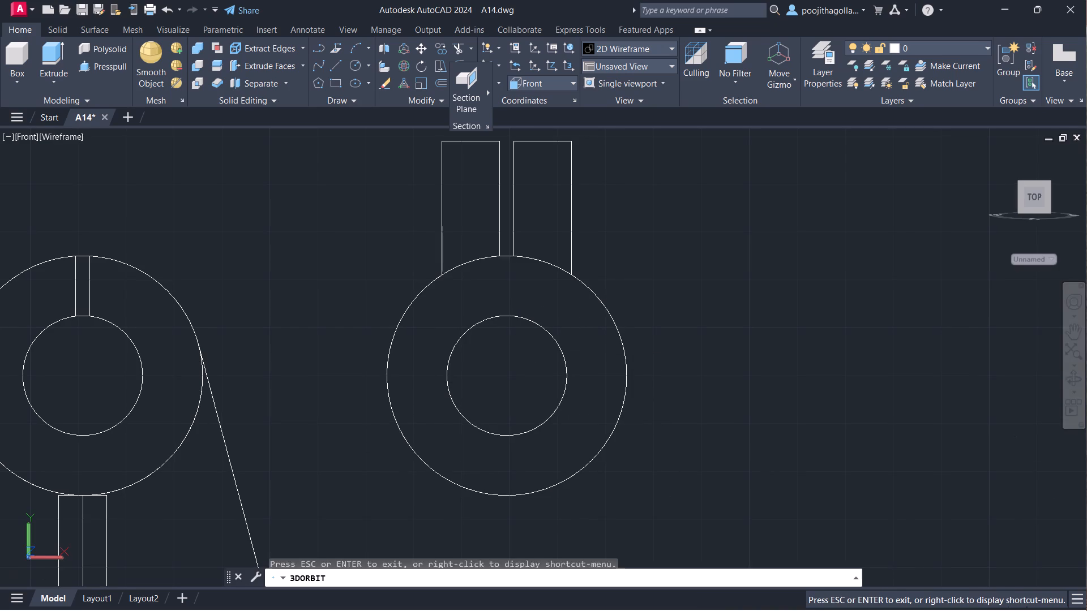
pyautogui.moveTo(448, 476); pyautogui.dragTo(453, 493)
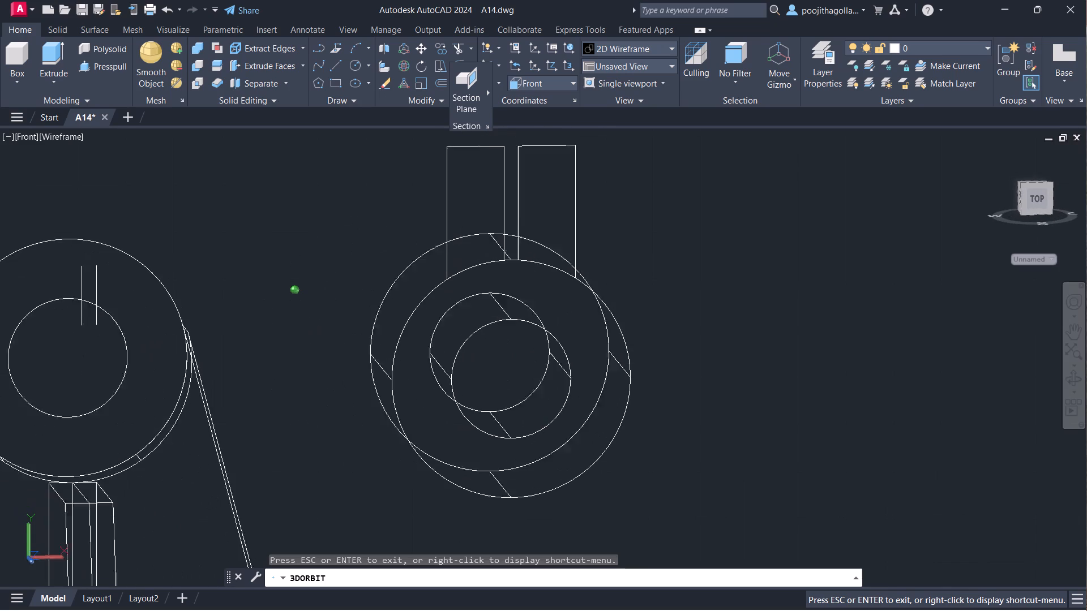
pyautogui.moveTo(453, 493); pyautogui.dragTo(448, 493)
pyautogui.press('Escape')
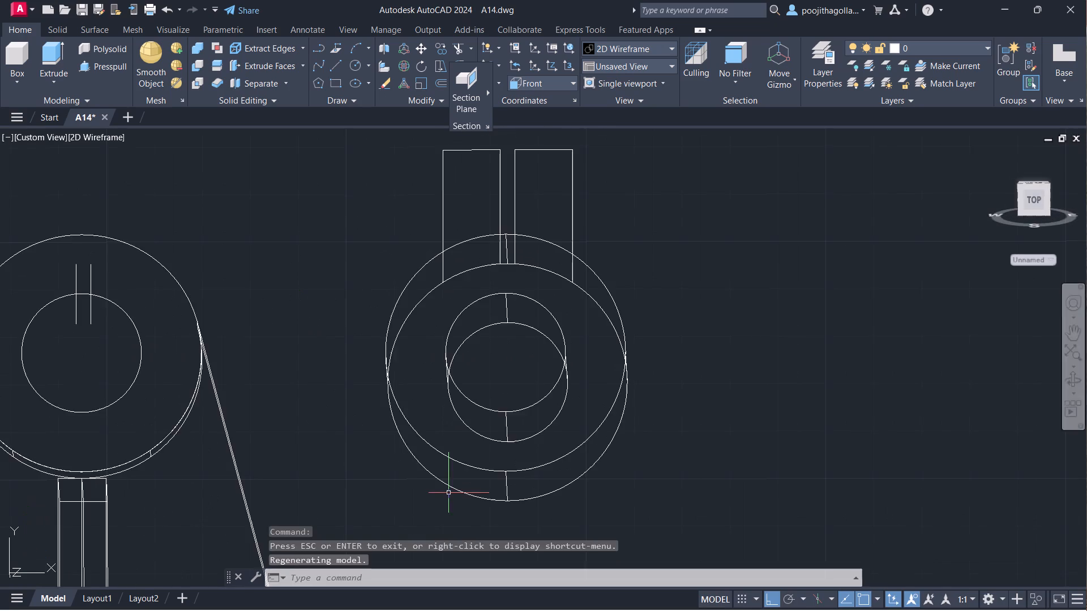
pyautogui.hotkey('ctrl', 'z')
pyautogui.hotkey('ctrl', 'z')
pyautogui.hotkey('ctrl', 'z')
pyautogui.hotkey('ctrl', 'z')
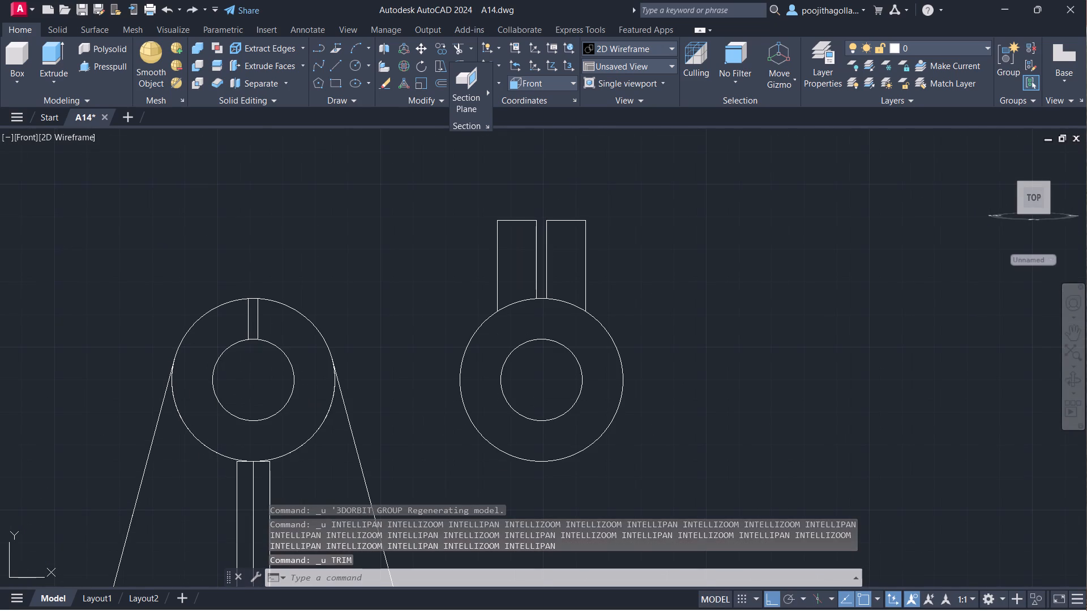
# Show the boss and lug outlines from an angled 3D viewpoint in the Shades of Gray visual style.
pyautogui.click(1077, 375)
pyautogui.moveTo(661, 419); pyautogui.dragTo(748, 464)
pyautogui.scroll(2, 549, 395)
pyautogui.moveTo(550, 395); pyautogui.dragTo(624, 384, button='middle')
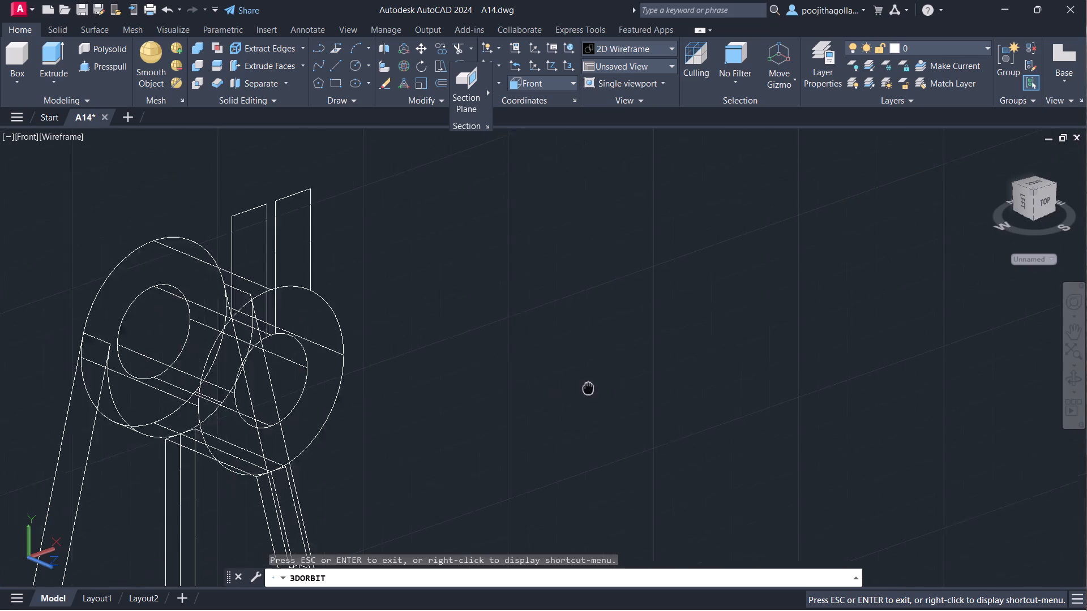
pyautogui.moveTo(624, 384); pyautogui.dragTo(705, 375, button='middle')
pyautogui.scroll(1, 595, 366)
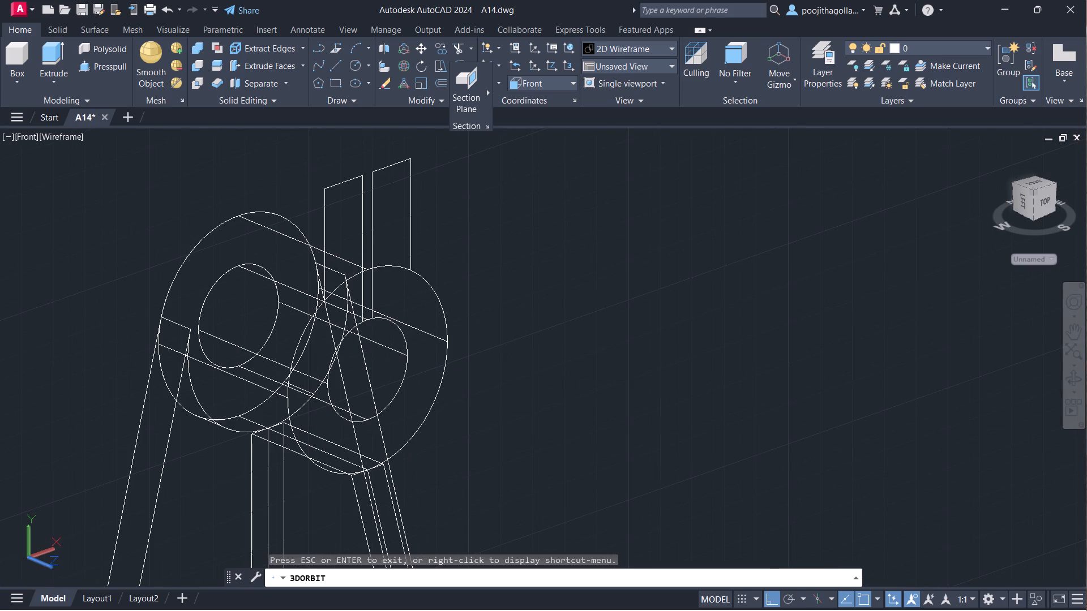
pyautogui.press('Escape')
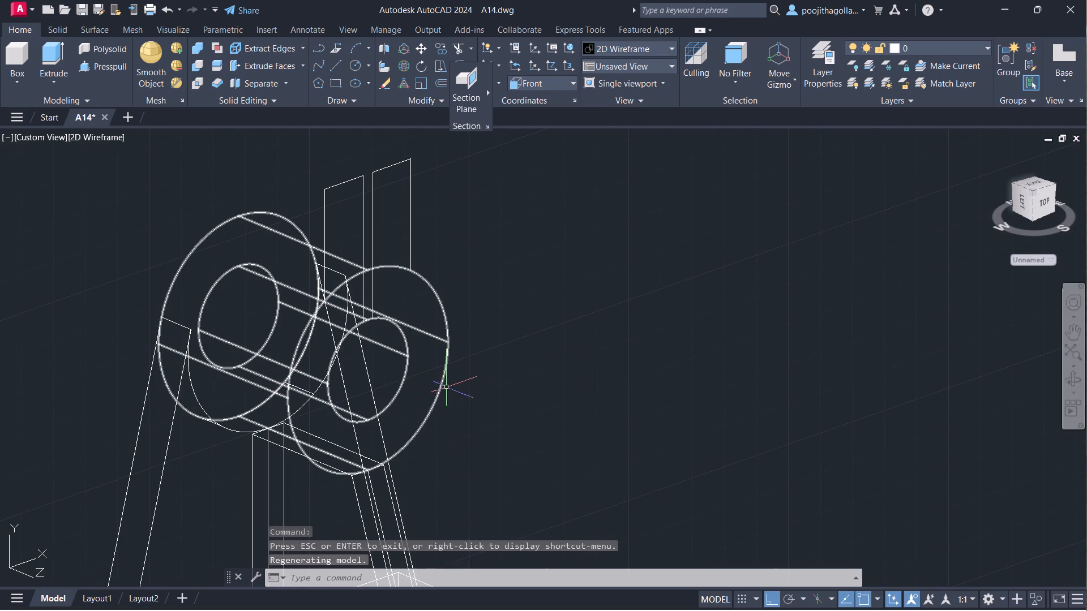
pyautogui.click(77, 135)
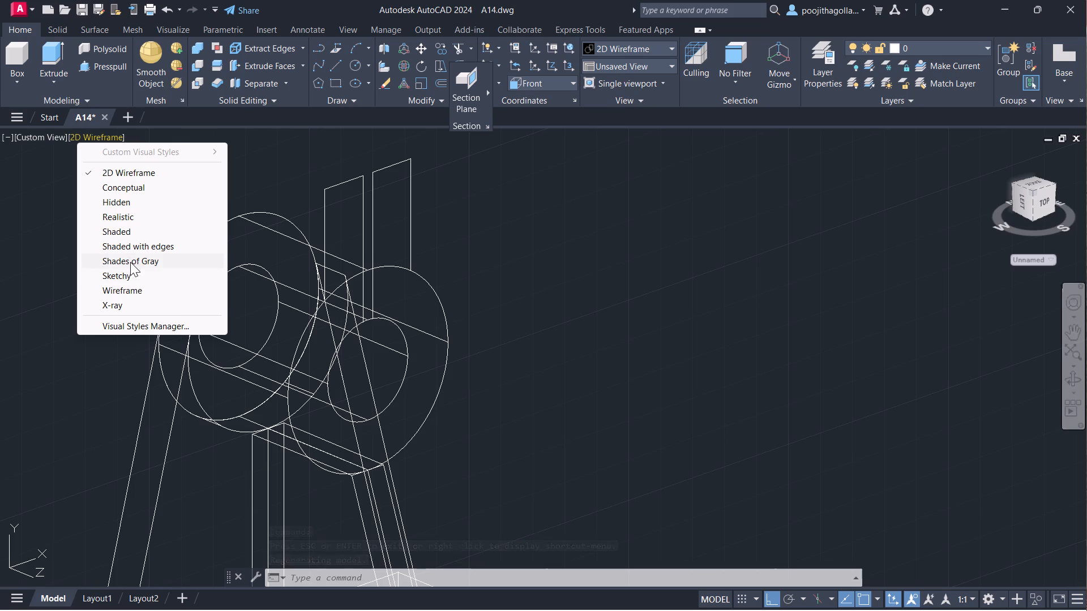
pyautogui.click(130, 262)
pyautogui.moveTo(364, 316); pyautogui.dragTo(348, 288, button='middle')
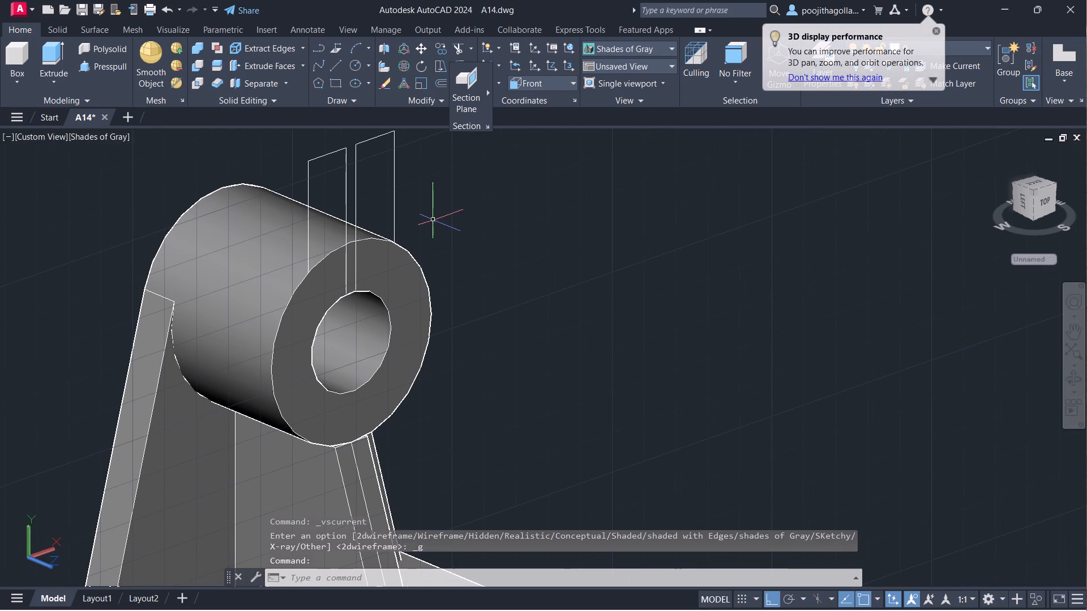
# Draw a circle of about 25 radius on the boss's front face, centred on the bore and passing through the lug outlines' edge intersections.
pyautogui.moveTo(433, 220); pyautogui.dragTo(433, 253, button='middle')
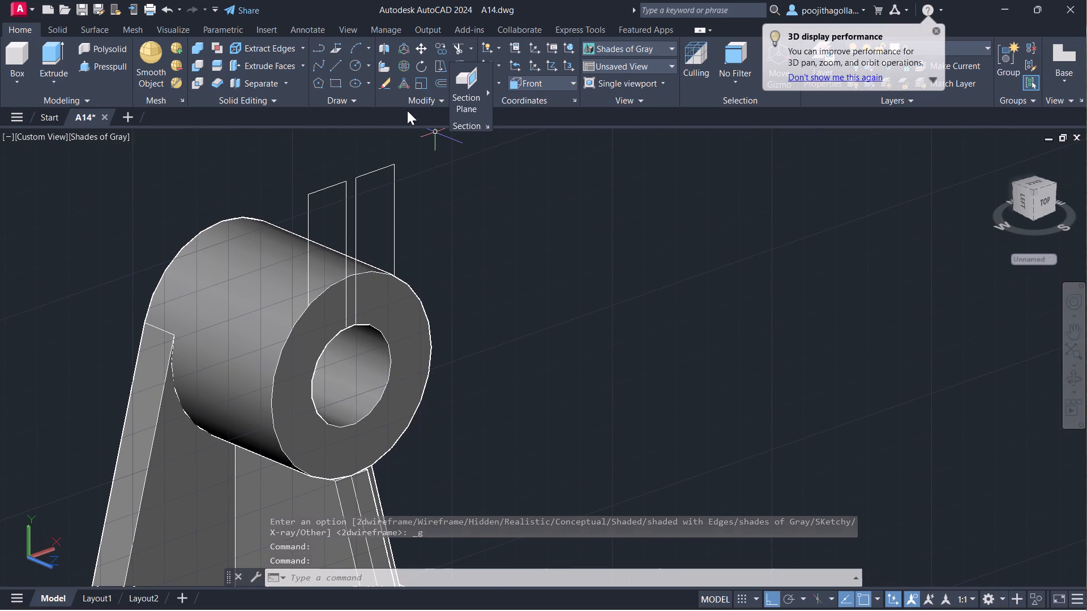
pyautogui.click(358, 67)
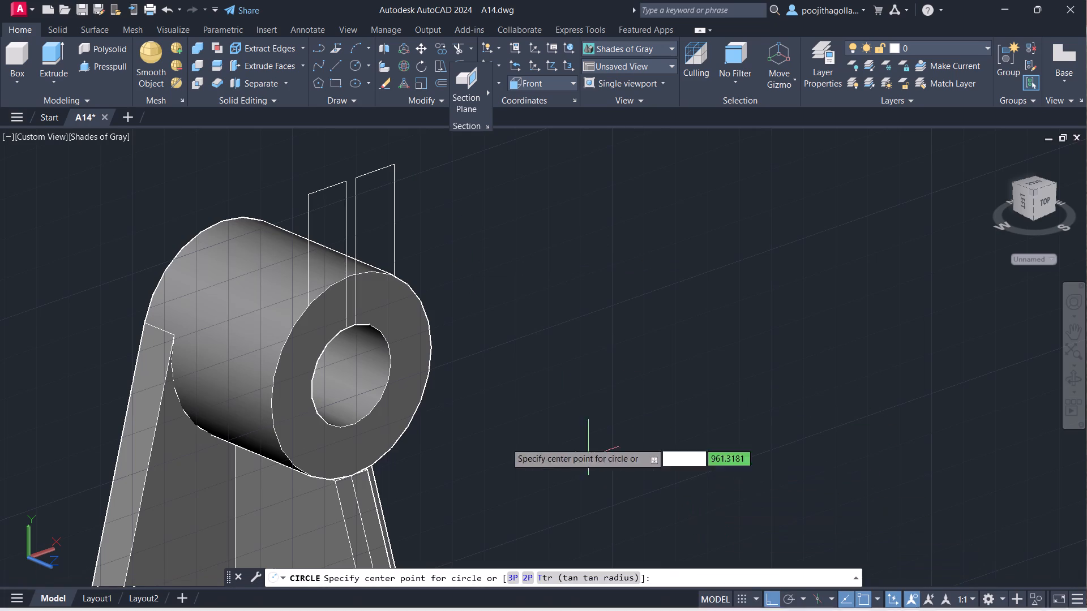
pyautogui.click(353, 376)
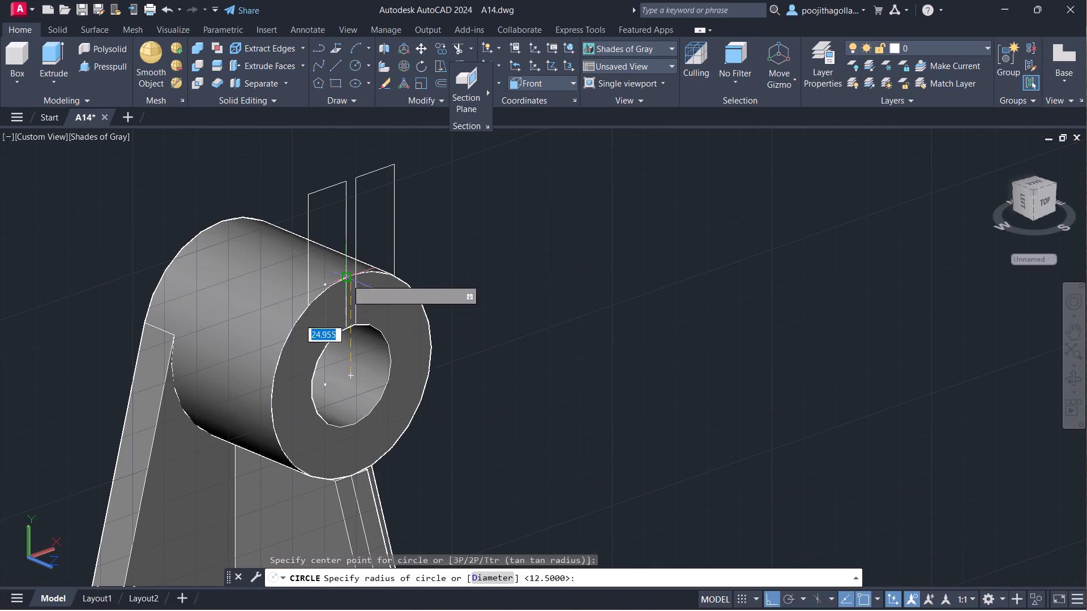
pyautogui.scroll(2, 353, 271)
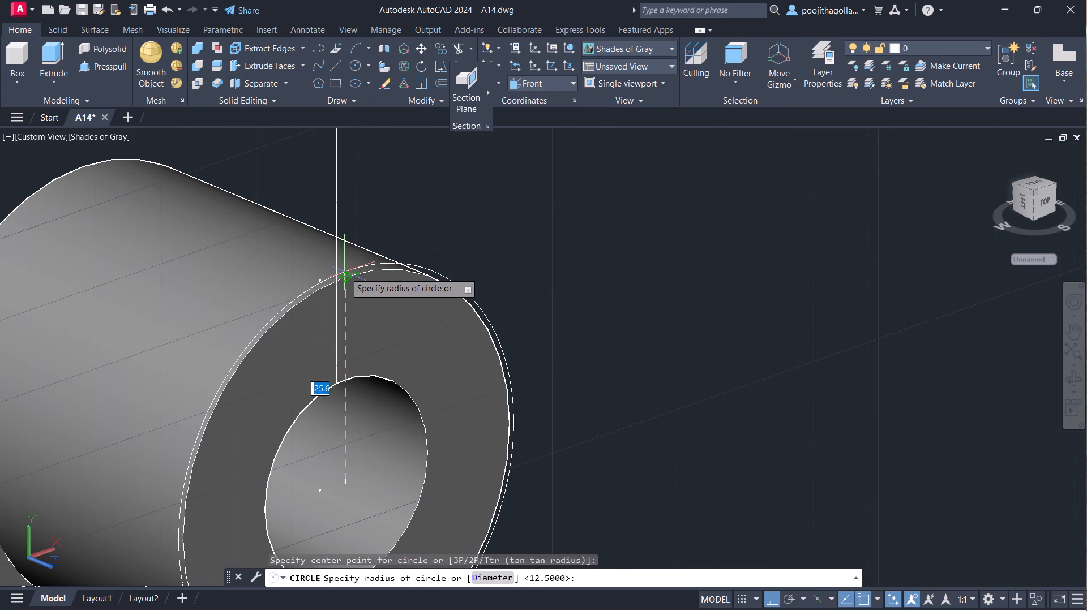
pyautogui.scroll(3, 345, 279)
pyautogui.click(348, 279)
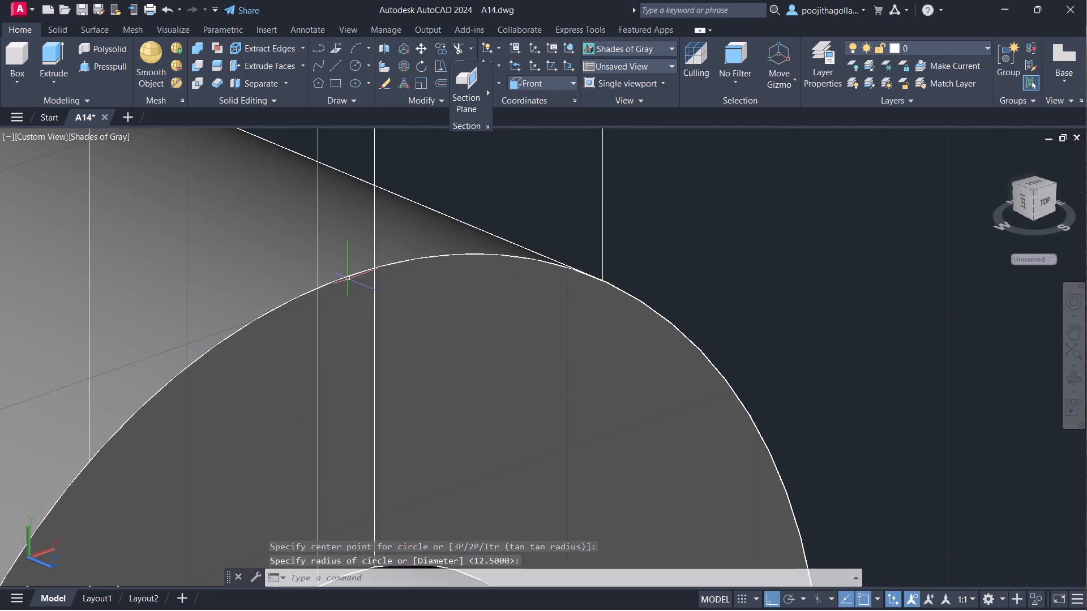
# In the 2D Wireframe visual style, move the new circle and both lug outlines together about 91 units along X, clear of the boss.
pyautogui.scroll(-3, 366, 305)
pyautogui.moveTo(430, 364); pyautogui.dragTo(417, 298, button='middle')
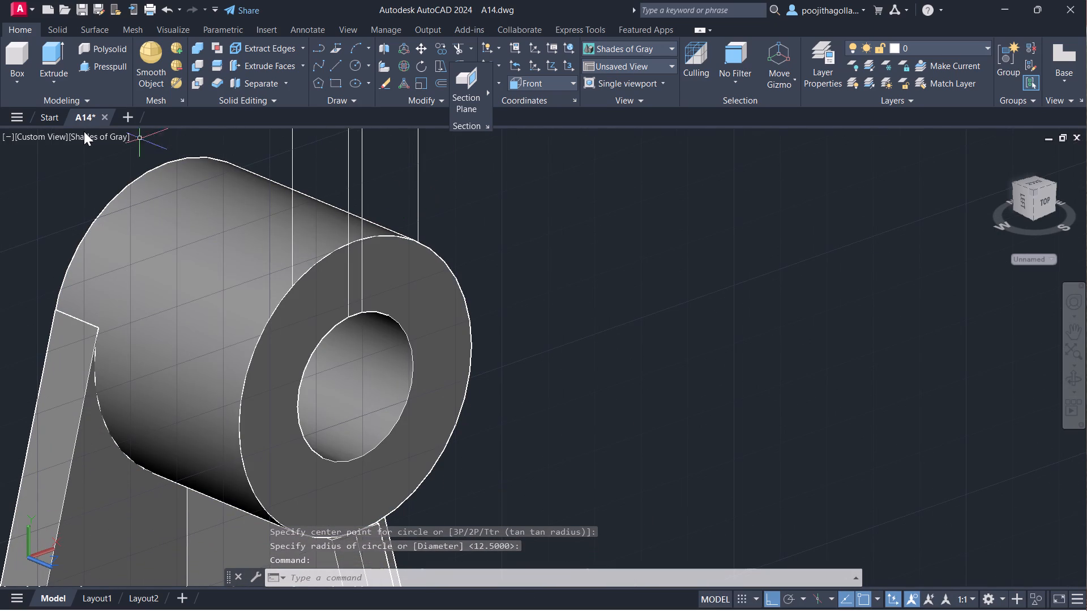
pyautogui.click(92, 139)
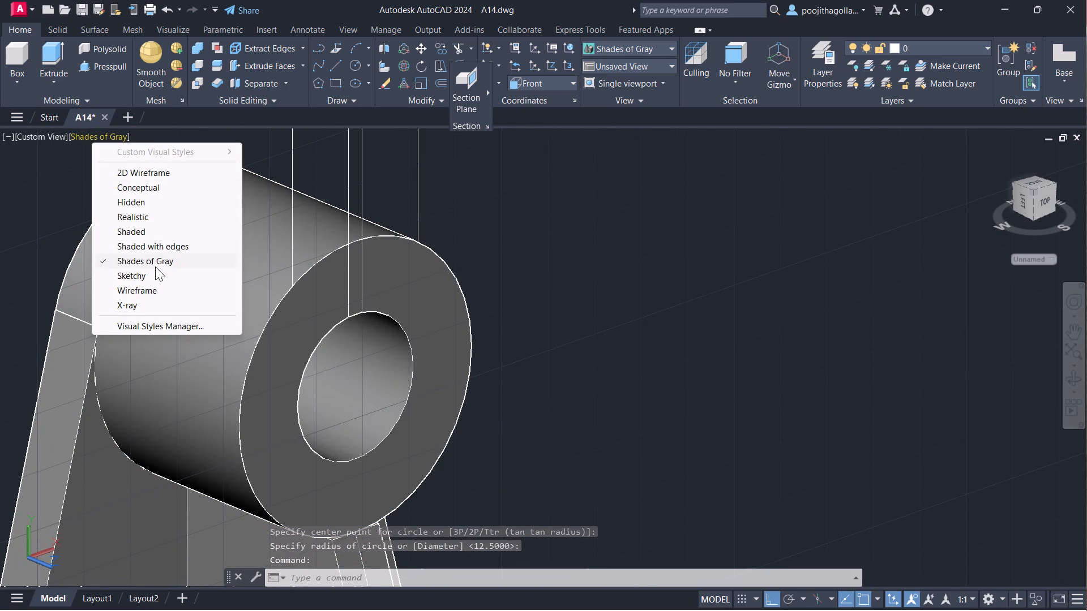
pyautogui.click(159, 175)
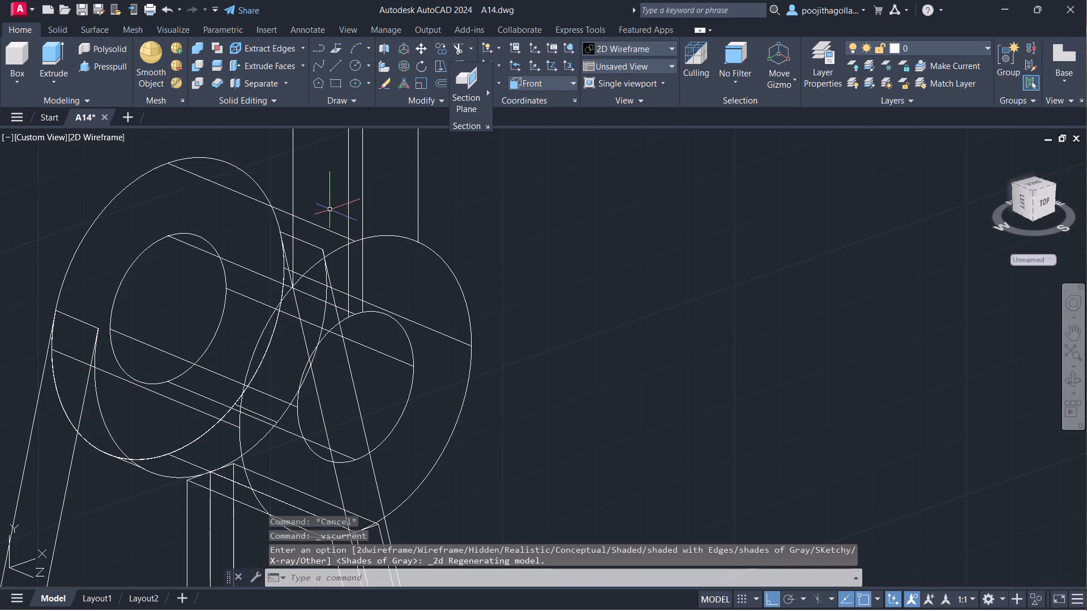
pyautogui.click(361, 239)
pyautogui.moveTo(444, 166); pyautogui.dragTo(422, 177)
pyautogui.click(314, 198)
pyautogui.press('m')
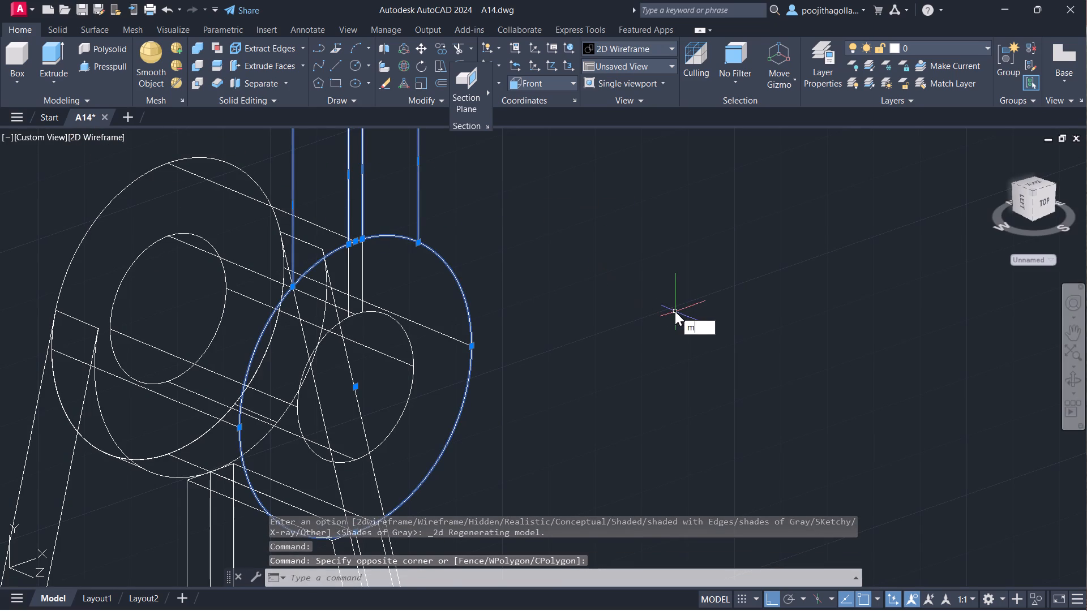
pyautogui.press('Return')
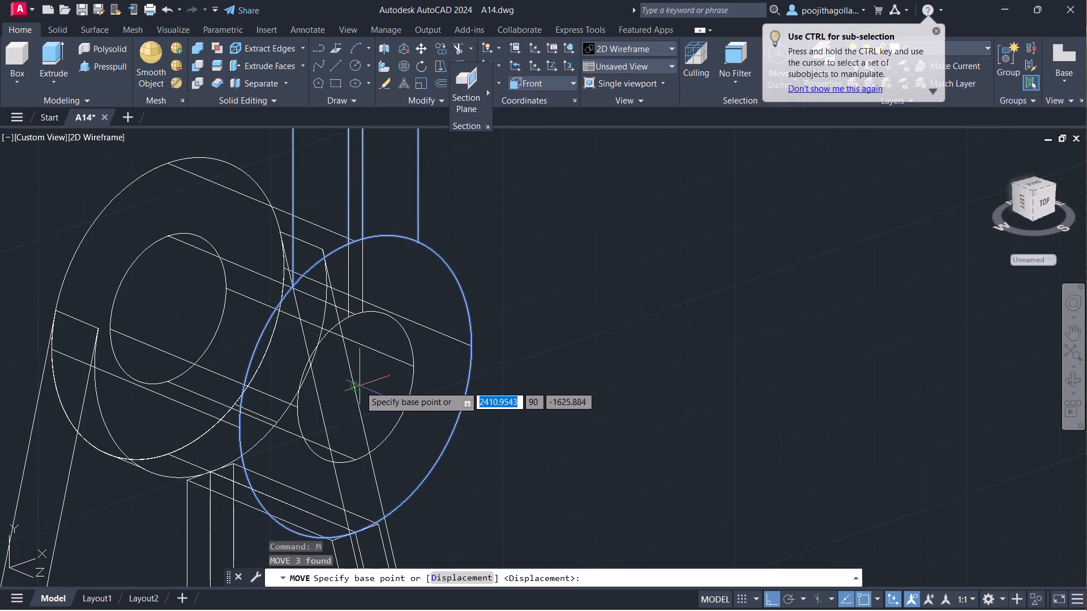
pyautogui.moveTo(358, 387); pyautogui.dragTo(363, 387)
pyautogui.moveTo(807, 360); pyautogui.dragTo(648, 393, button='middle')
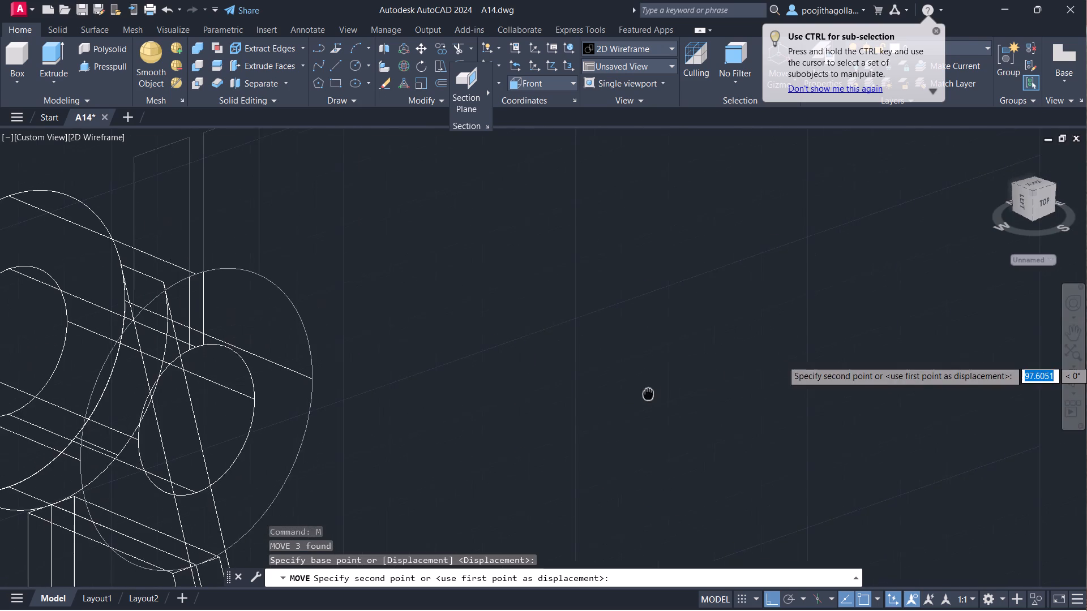
pyautogui.moveTo(648, 393); pyautogui.dragTo(636, 397, button='middle')
pyautogui.click(607, 393)
# Trim away the moved circle's lower part, keeping only the top arc between the outer lines of the two lug outlines.
pyautogui.moveTo(651, 385); pyautogui.dragTo(651, 396, button='middle')
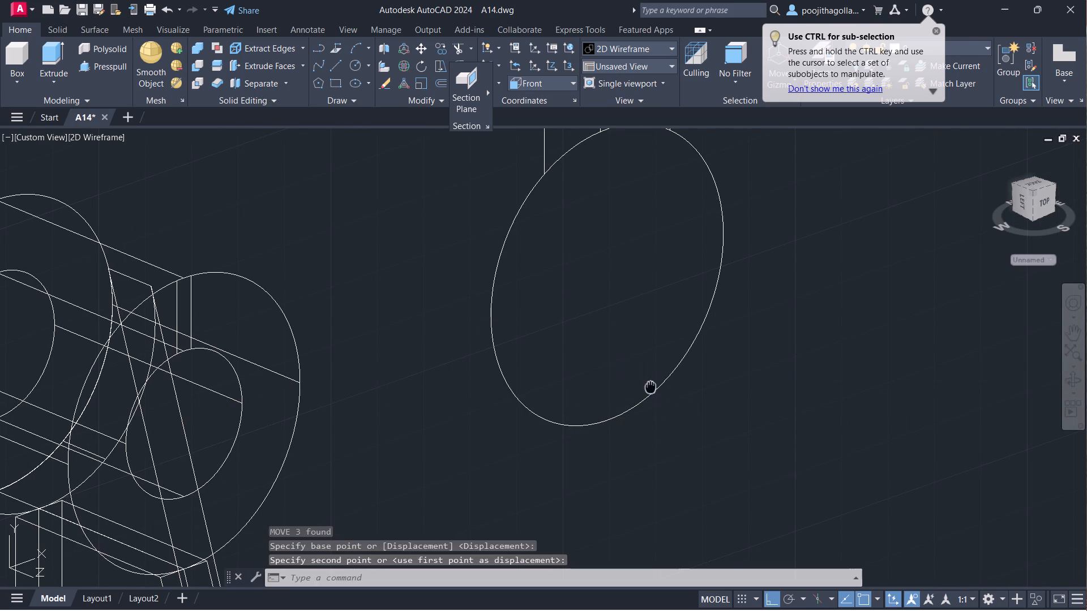
pyautogui.moveTo(651, 396); pyautogui.dragTo(668, 487, button='middle')
pyautogui.scroll(-2, 767, 449)
pyautogui.moveTo(741, 433); pyautogui.dragTo(652, 431, button='middle')
pyautogui.scroll(1, 647, 424)
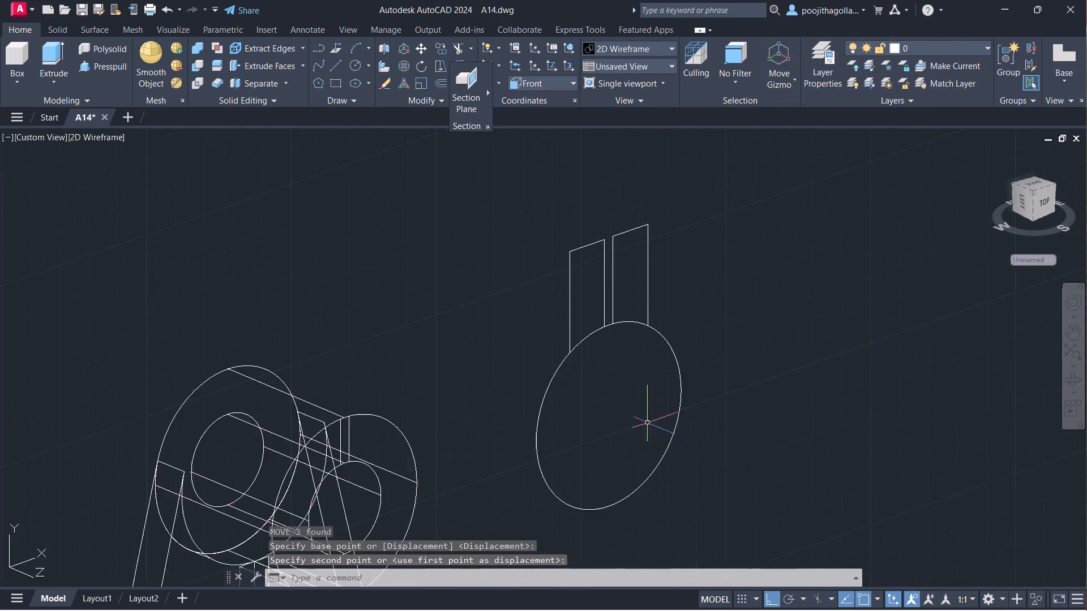
pyautogui.moveTo(644, 419); pyautogui.dragTo(633, 402, button='middle')
pyautogui.scroll(1, 633, 402)
pyautogui.press('Escape')
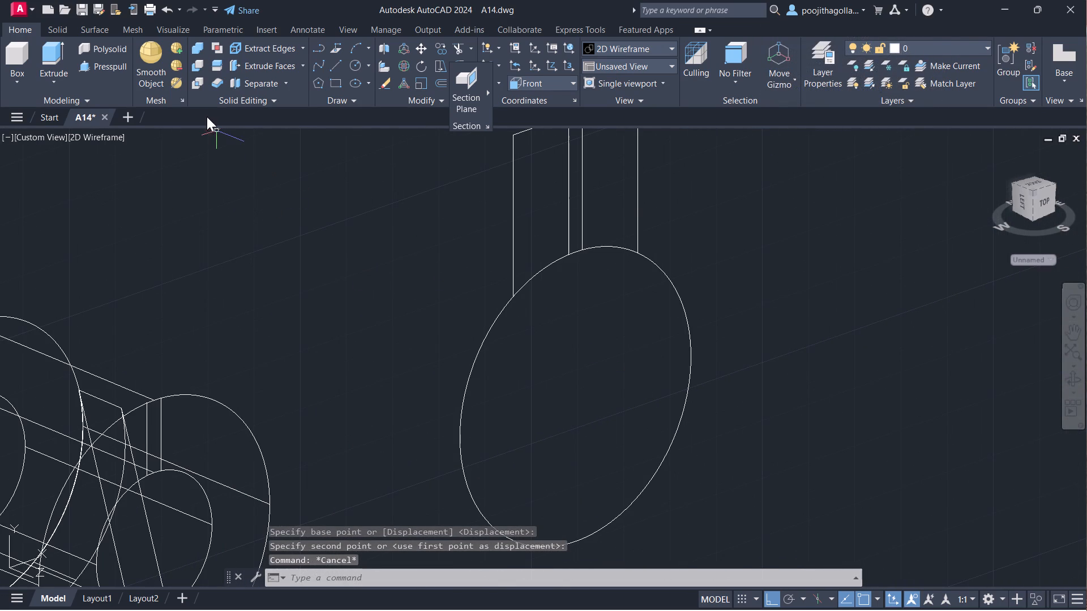
pyautogui.write('tr')
pyautogui.press('Return')
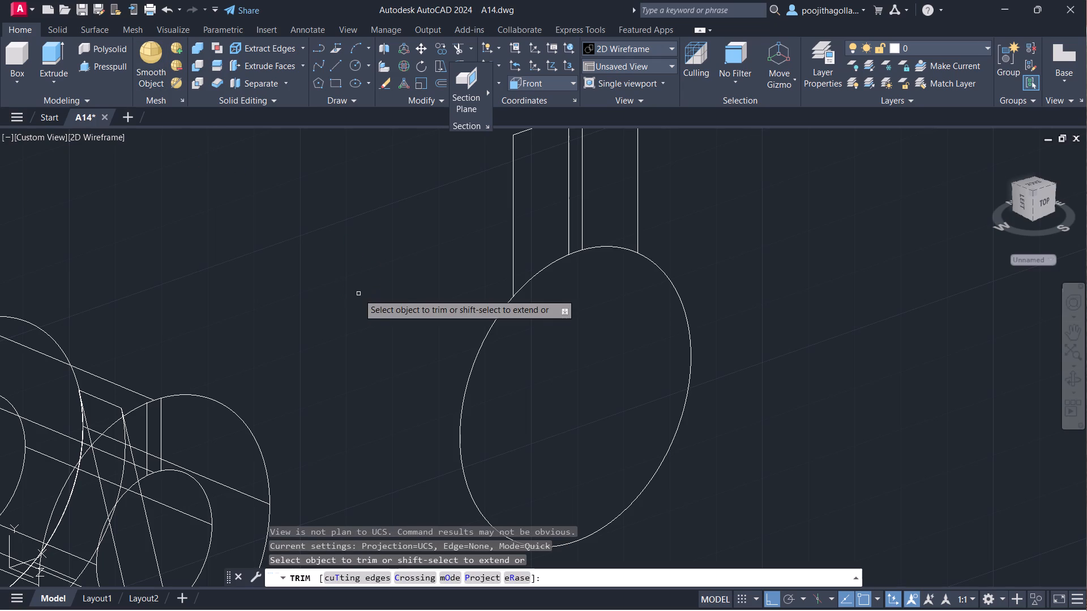
pyautogui.click(474, 356)
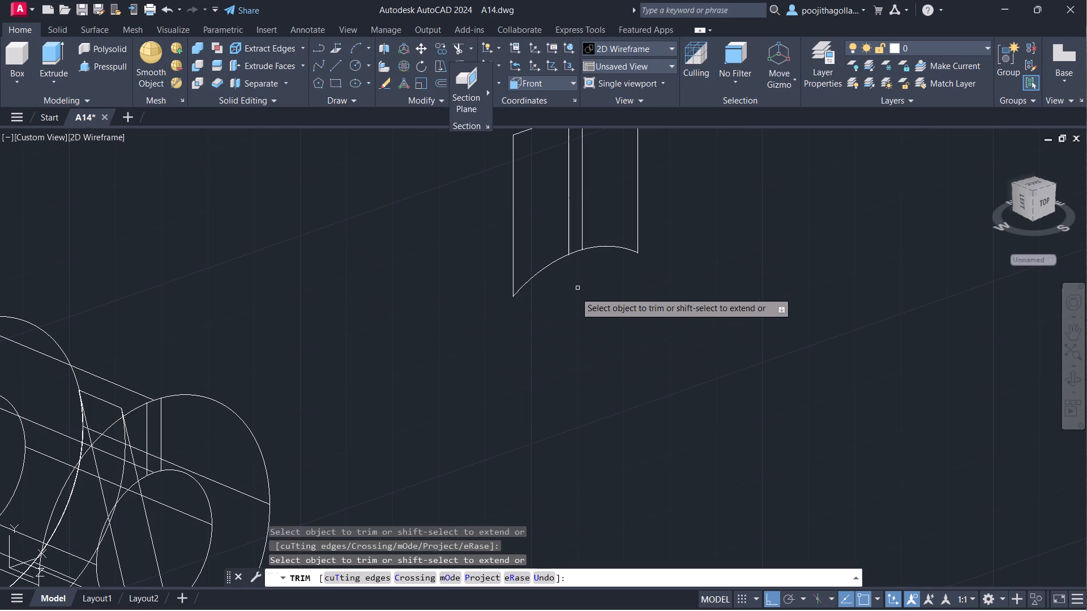
pyautogui.scroll(-2, 575, 294)
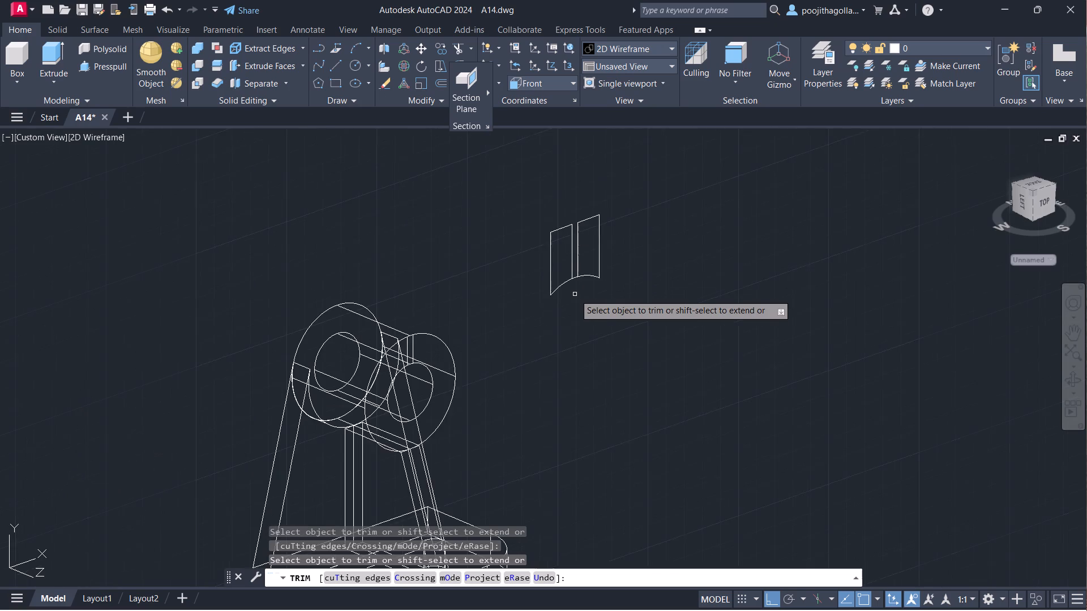
pyautogui.moveTo(575, 294); pyautogui.dragTo(562, 315, button='middle')
pyautogui.press('Escape')
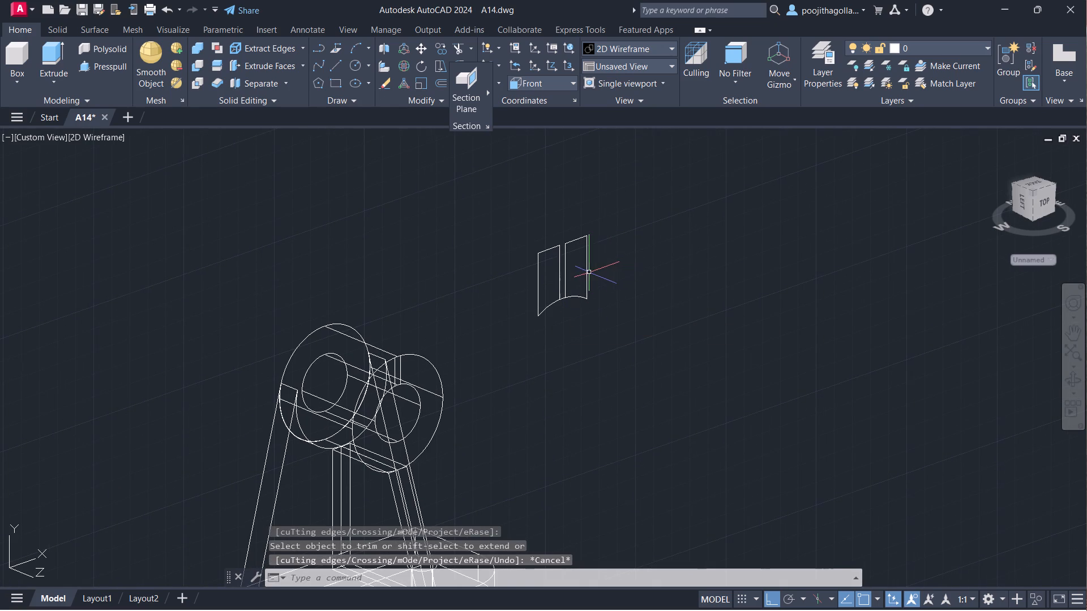
# Join the remaining arc and both lug outlines into a single polyline.
pyautogui.scroll(1, 589, 272)
pyautogui.moveTo(625, 210); pyautogui.dragTo(600, 226)
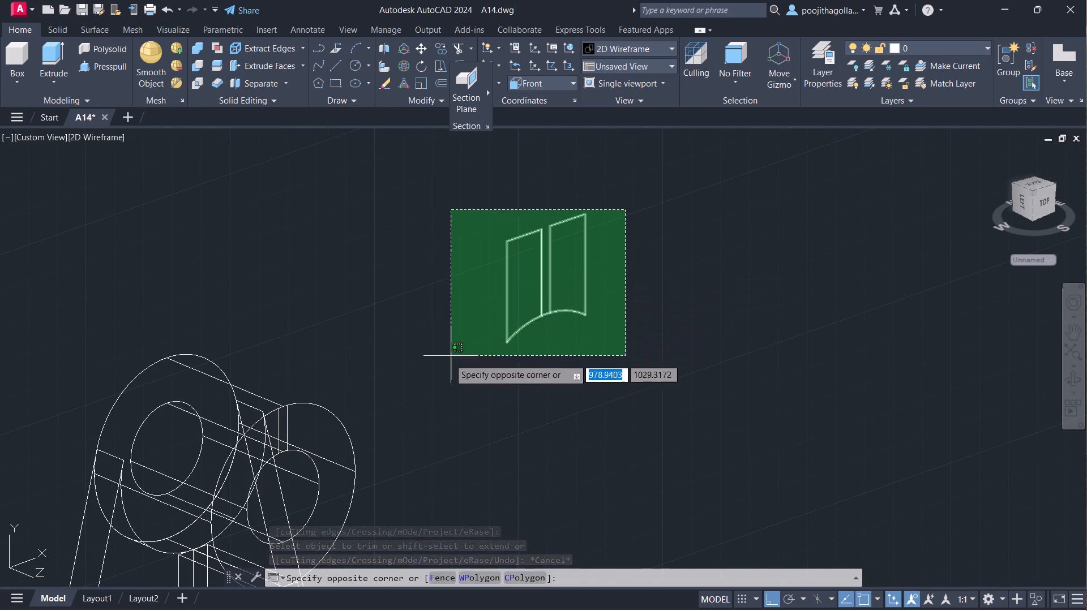
pyautogui.click(448, 360)
pyautogui.press('j')
pyautogui.press('Return')
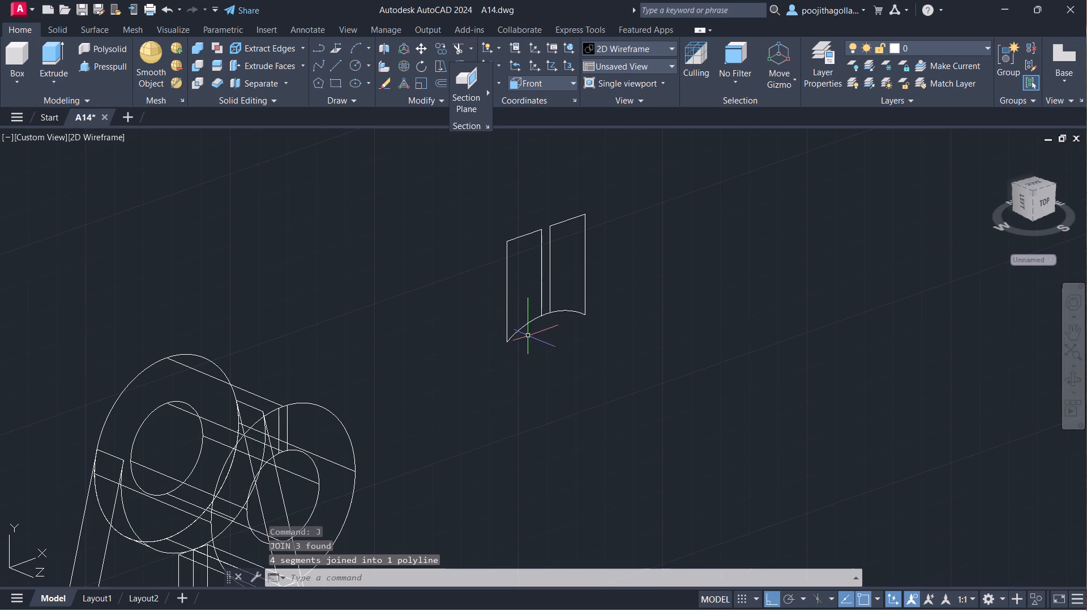
# Move the joined lug outline about 91 units back along X, snapping its inner lower corner onto the boss's front edge.
pyautogui.scroll(2, 528, 344)
pyautogui.scroll(-1, 561, 272)
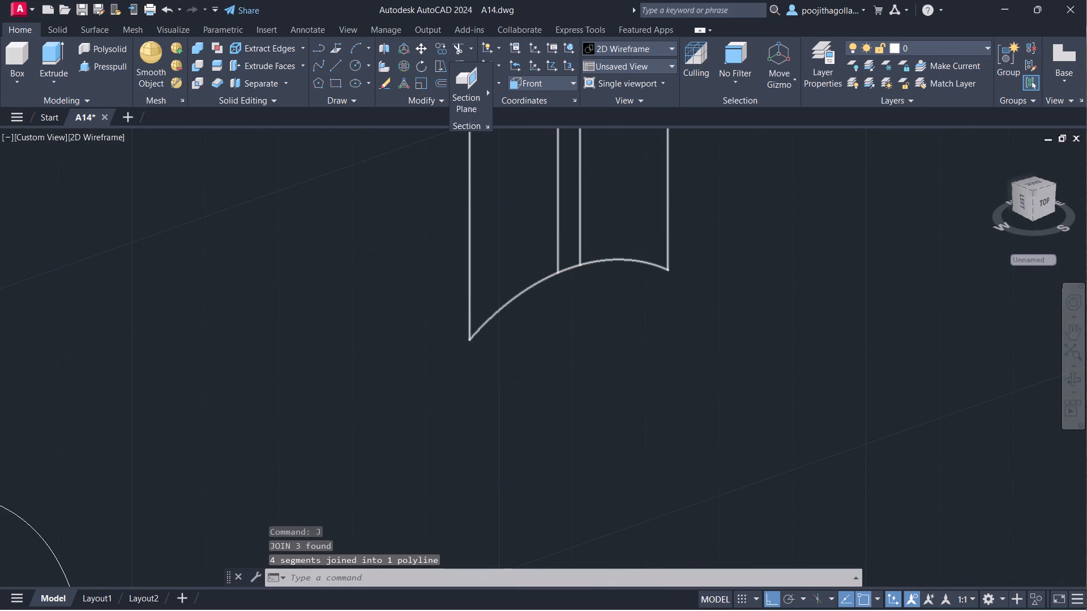
pyautogui.scroll(-2, 561, 272)
pyautogui.moveTo(565, 281); pyautogui.dragTo(569, 350, button='middle')
pyautogui.click(623, 272)
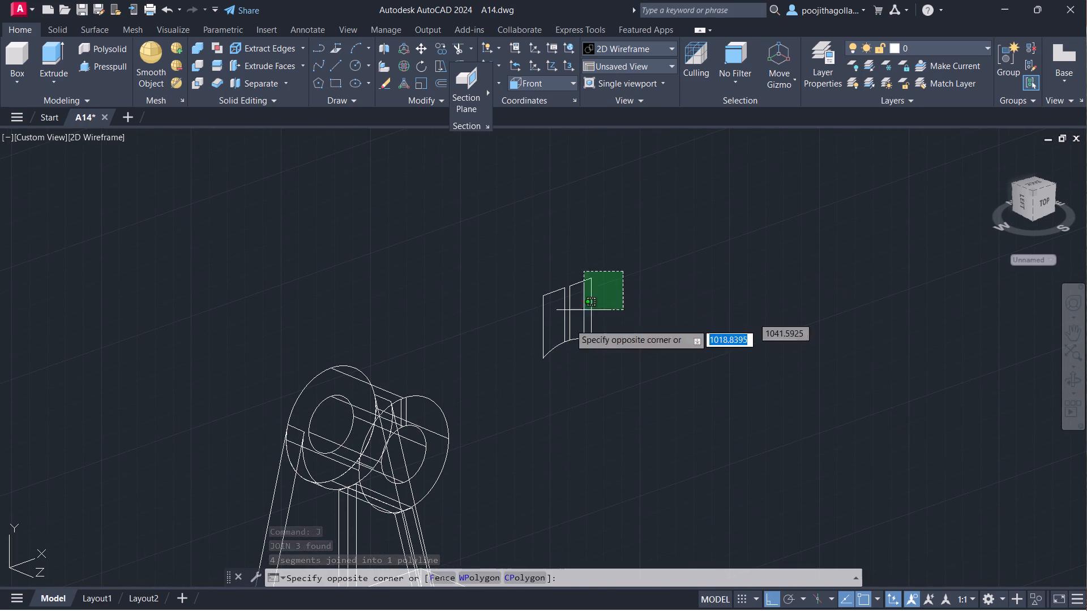
pyautogui.click(522, 372)
pyautogui.press('m')
pyautogui.press('Return')
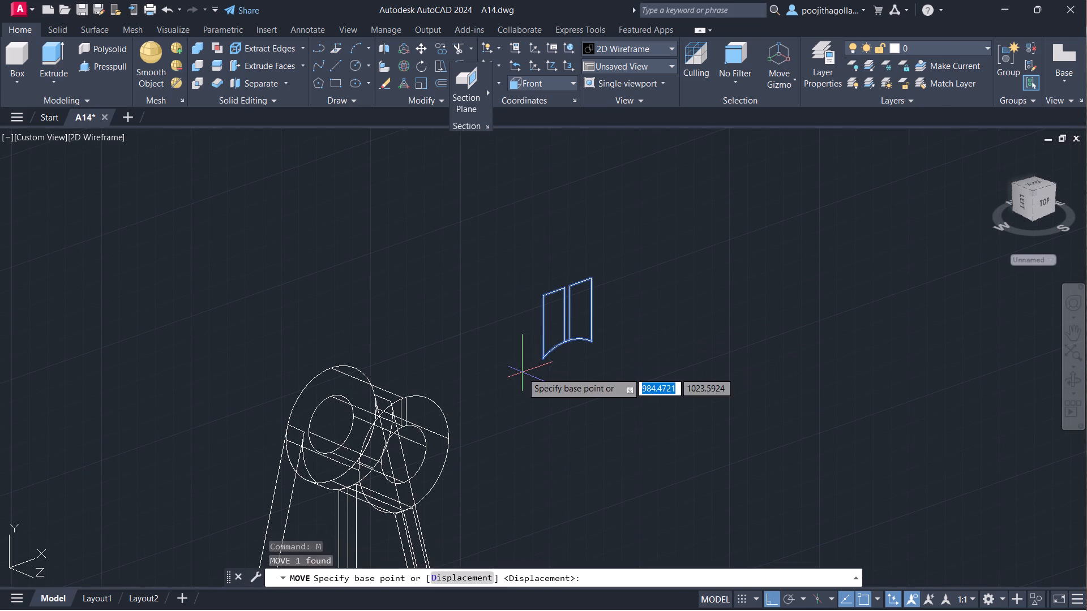
pyautogui.scroll(1, 538, 359)
pyautogui.scroll(2, 579, 332)
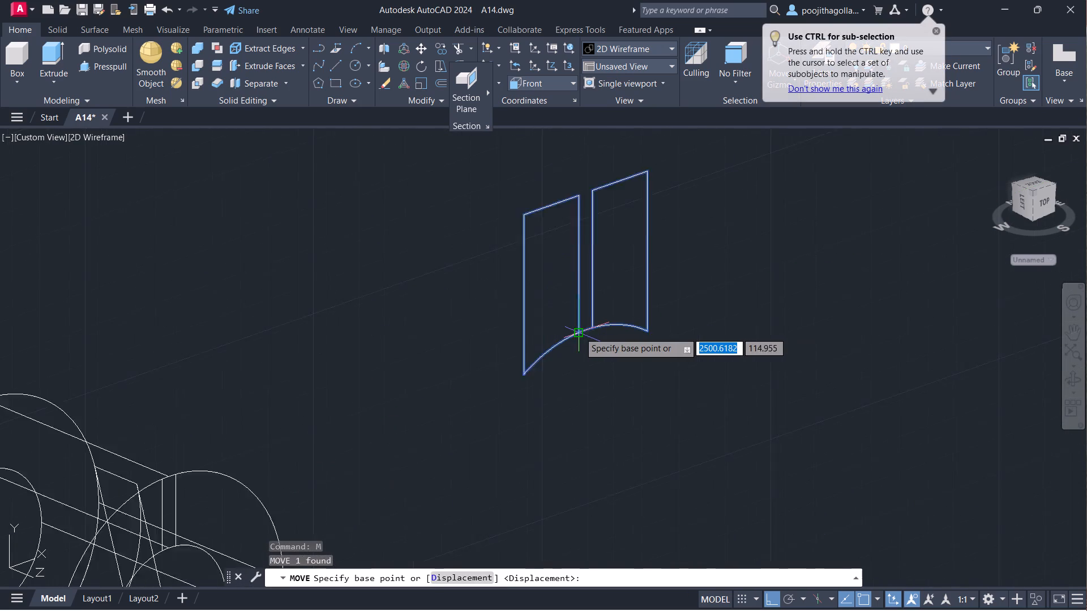
pyautogui.scroll(2, 579, 332)
pyautogui.click(577, 335)
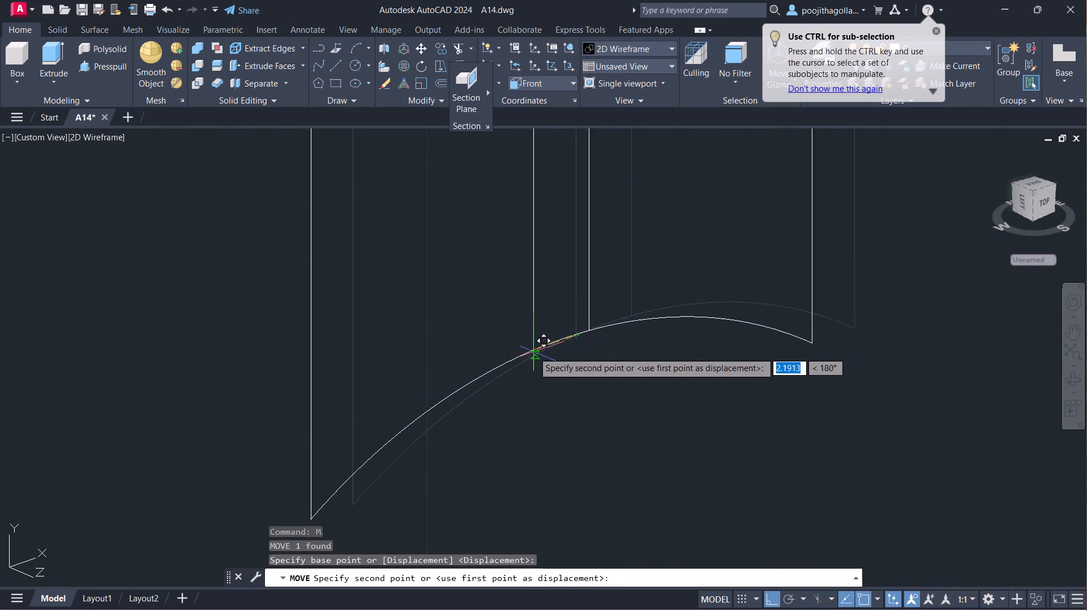
pyautogui.scroll(-3, 533, 352)
pyautogui.moveTo(401, 398); pyautogui.dragTo(807, 327, button='middle')
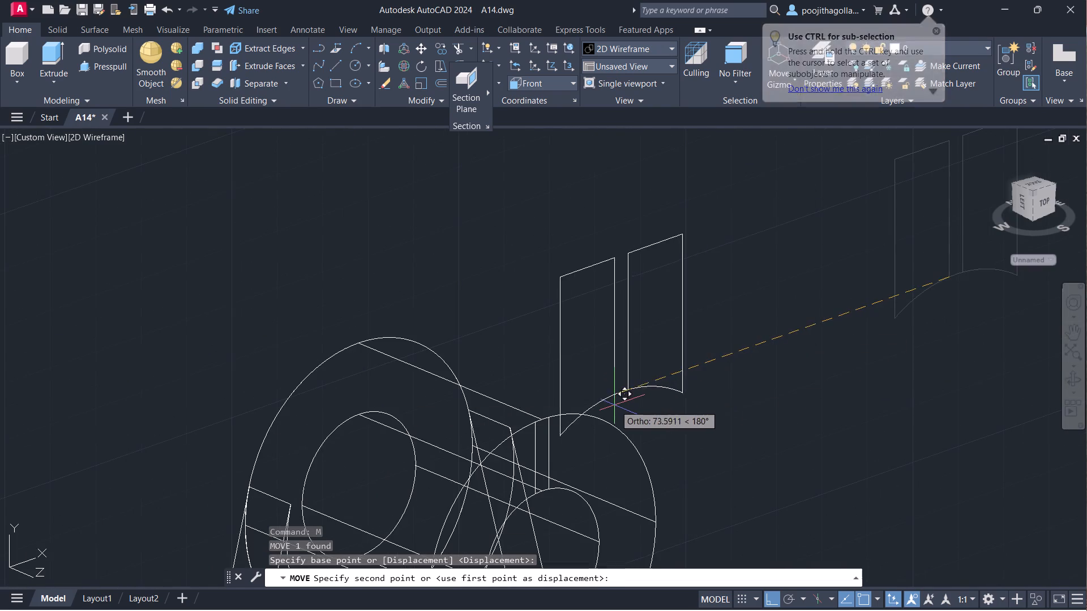
pyautogui.scroll(2, 614, 405)
pyautogui.moveTo(577, 428); pyautogui.dragTo(677, 340, button='middle')
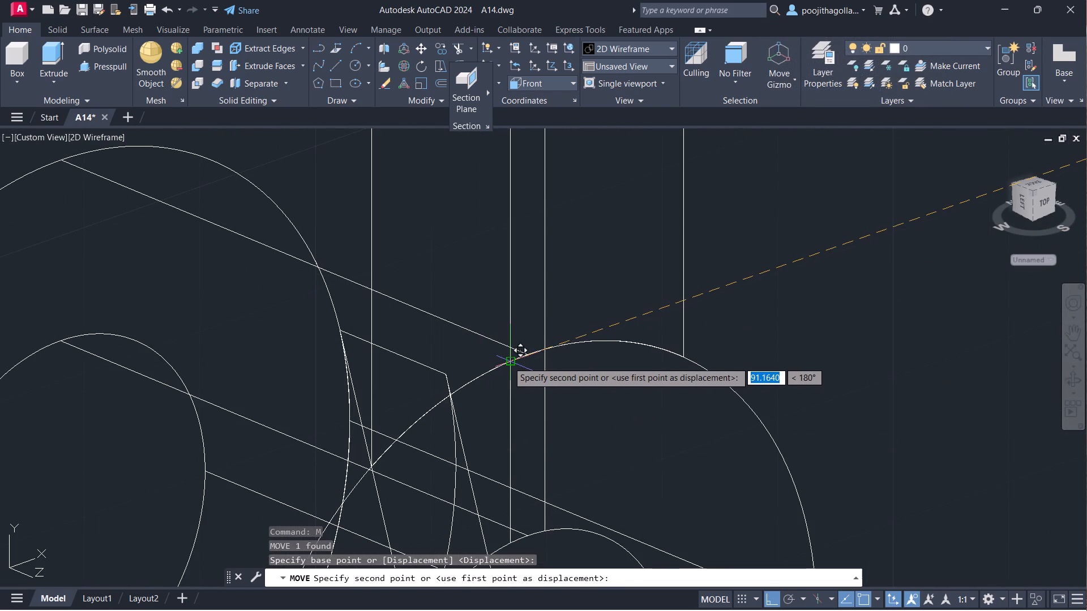
pyautogui.click(510, 362)
# Show the whole bracket with the repositioned lug outline in the Shades of Gray visual style.
pyautogui.scroll(-3, 546, 378)
pyautogui.moveTo(631, 419); pyautogui.dragTo(615, 313, button='middle')
pyautogui.scroll(-2, 609, 309)
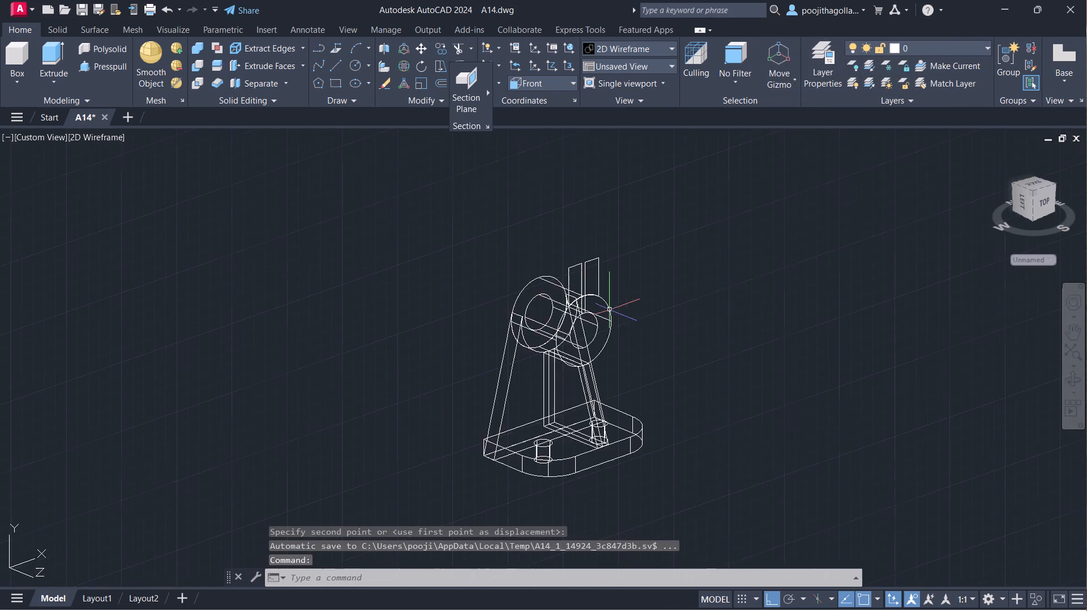
pyautogui.moveTo(624, 321); pyautogui.dragTo(615, 358, button='middle')
pyautogui.scroll(1, 612, 358)
pyautogui.moveTo(612, 358); pyautogui.dragTo(606, 306, button='middle')
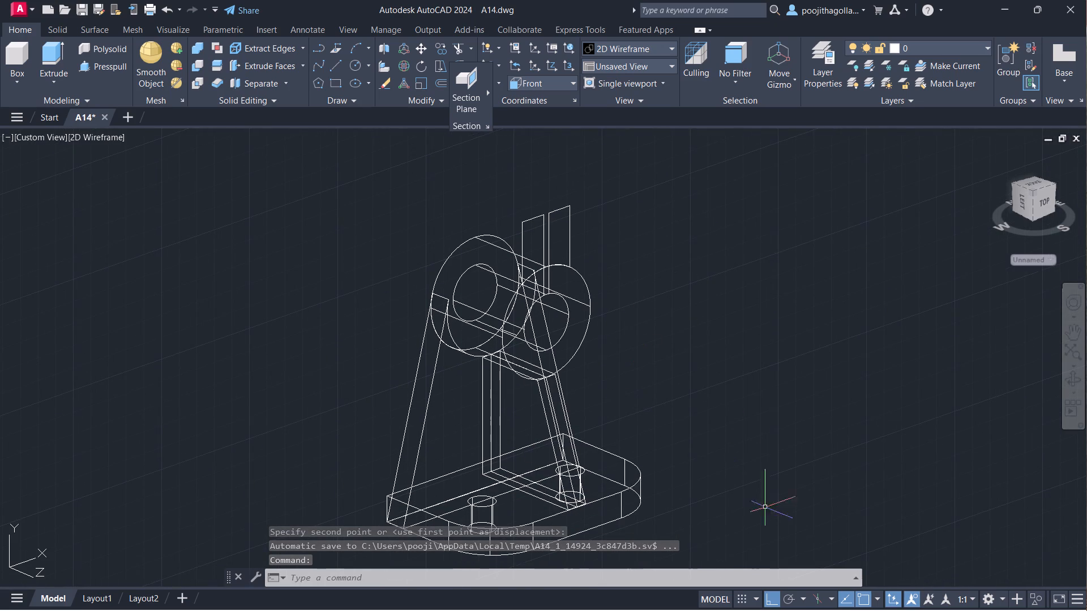
pyautogui.moveTo(659, 419); pyautogui.dragTo(659, 376, button='middle')
pyautogui.scroll(-1, 642, 376)
pyautogui.moveTo(648, 372); pyautogui.dragTo(648, 412, button='middle')
pyautogui.scroll(-1, 644, 399)
pyautogui.moveTo(590, 318); pyautogui.dragTo(580, 303, button='middle')
pyautogui.scroll(2, 604, 343)
pyautogui.moveTo(587, 316); pyautogui.dragTo(562, 290, button='middle')
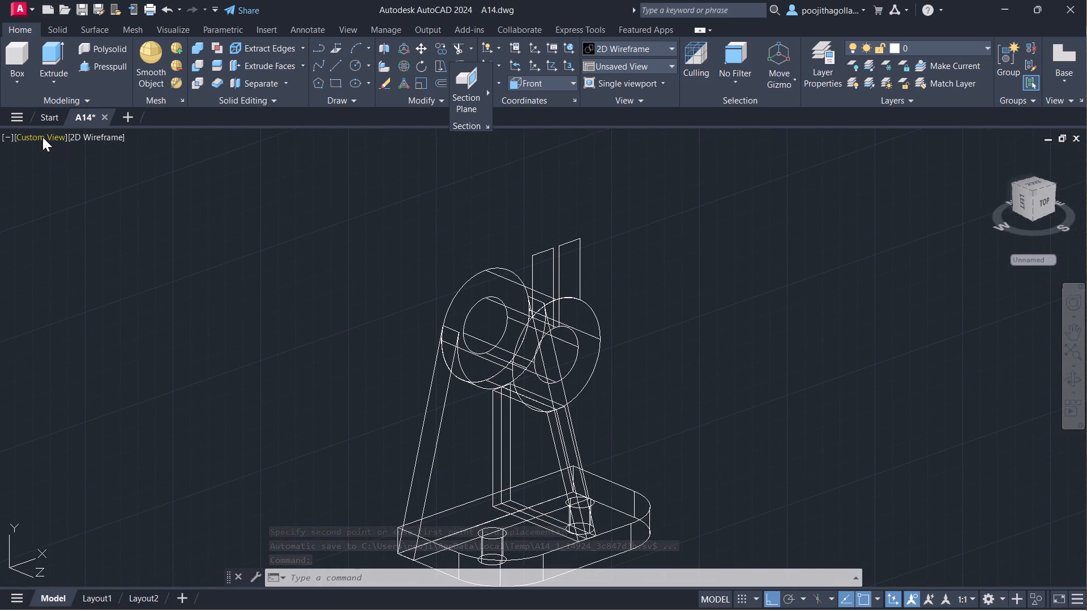
pyautogui.click(78, 138)
pyautogui.click(139, 258)
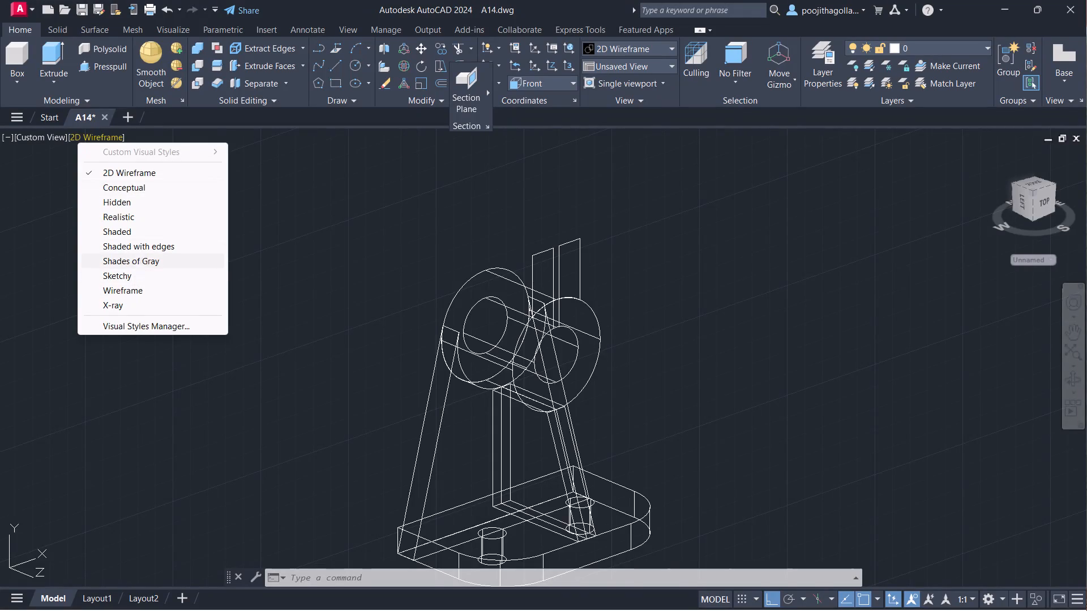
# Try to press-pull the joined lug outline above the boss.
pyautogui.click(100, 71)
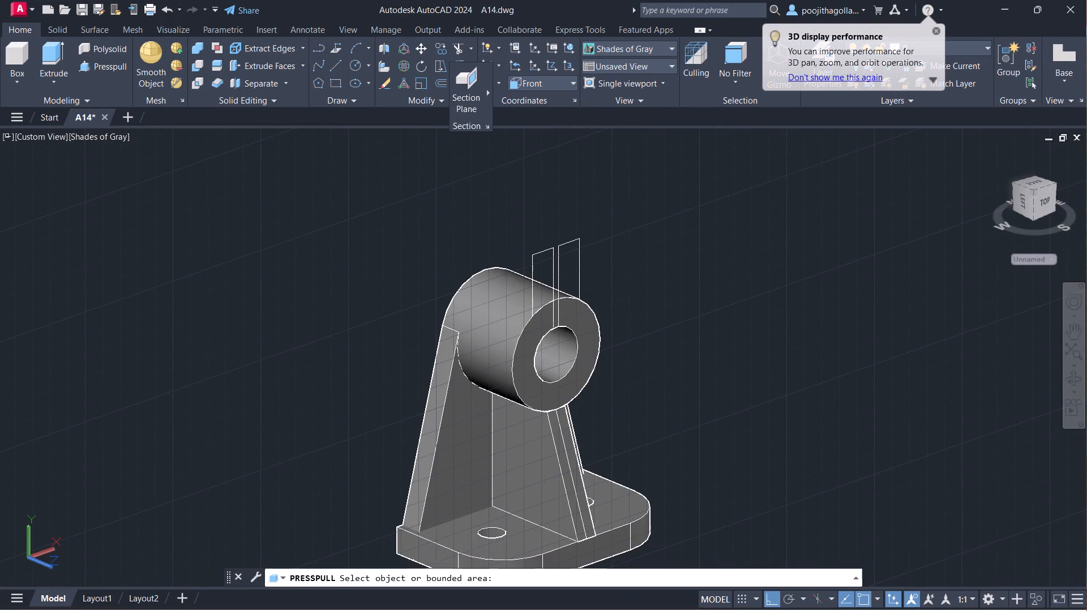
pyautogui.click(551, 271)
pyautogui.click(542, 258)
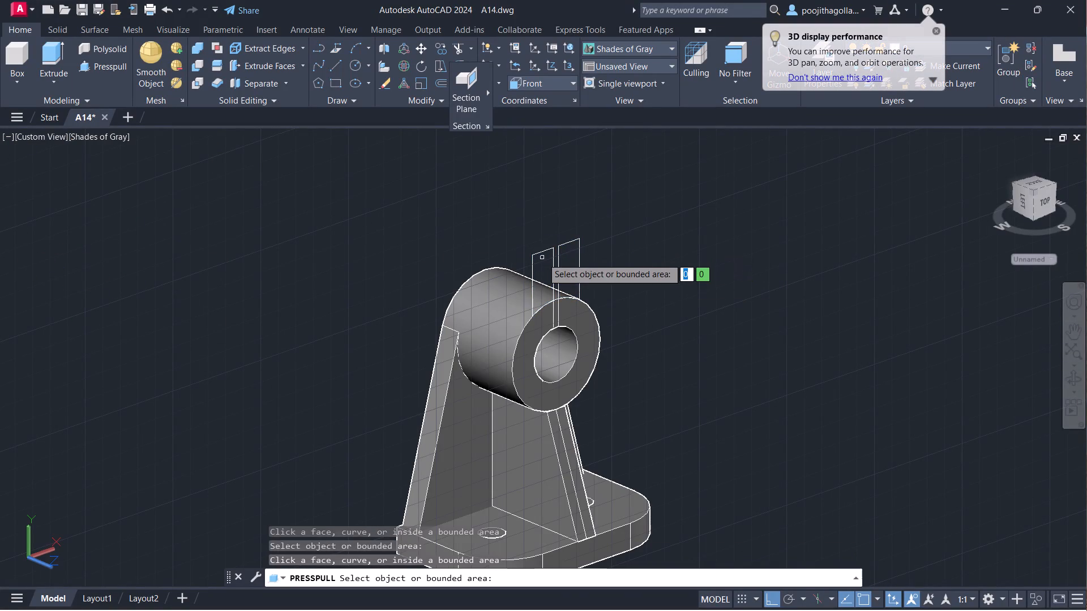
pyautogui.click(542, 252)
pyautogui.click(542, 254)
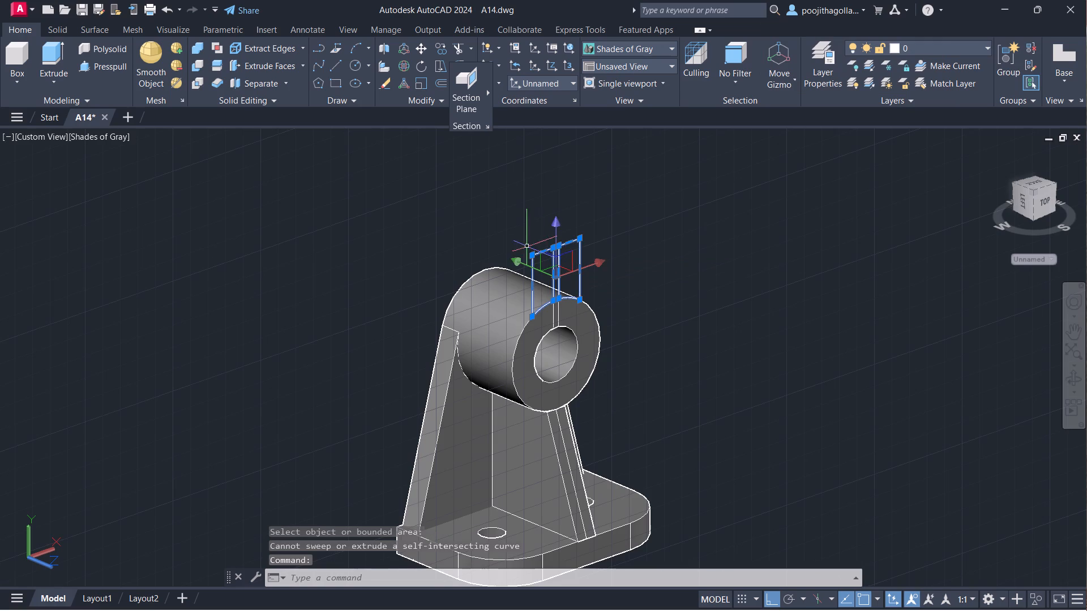
# Undo the press-pull attempt, the Shades of Gray display and the last move of the joined lug outline.
pyautogui.press('Escape')
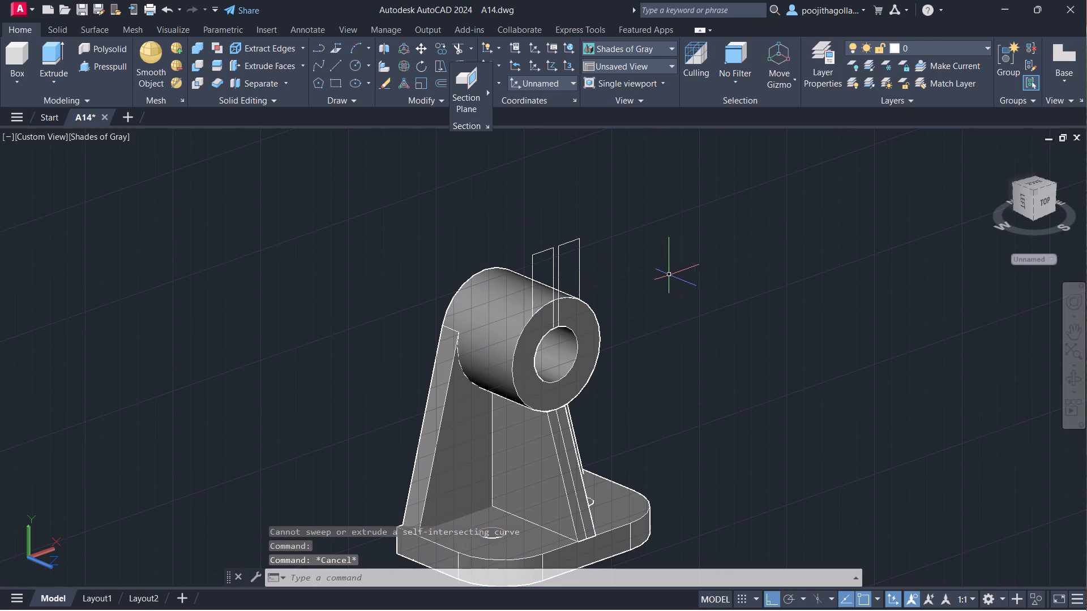
pyautogui.hotkey('ctrl', 'z')
pyautogui.hotkey('ctrl', 'z')
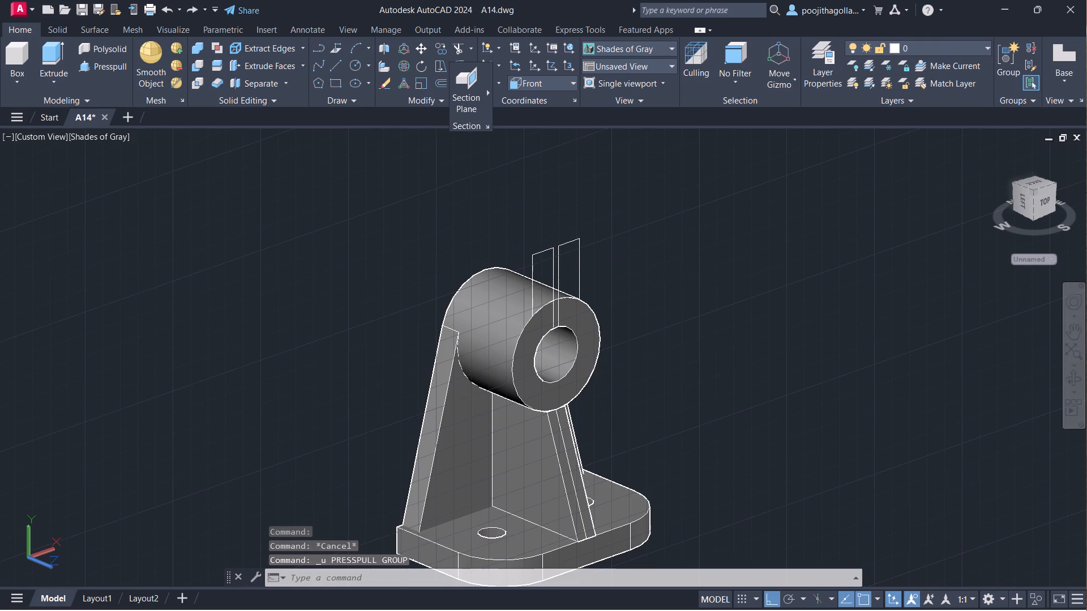
pyautogui.hotkey('ctrl', 'z')
pyautogui.hotkey('ctrl', 'z')
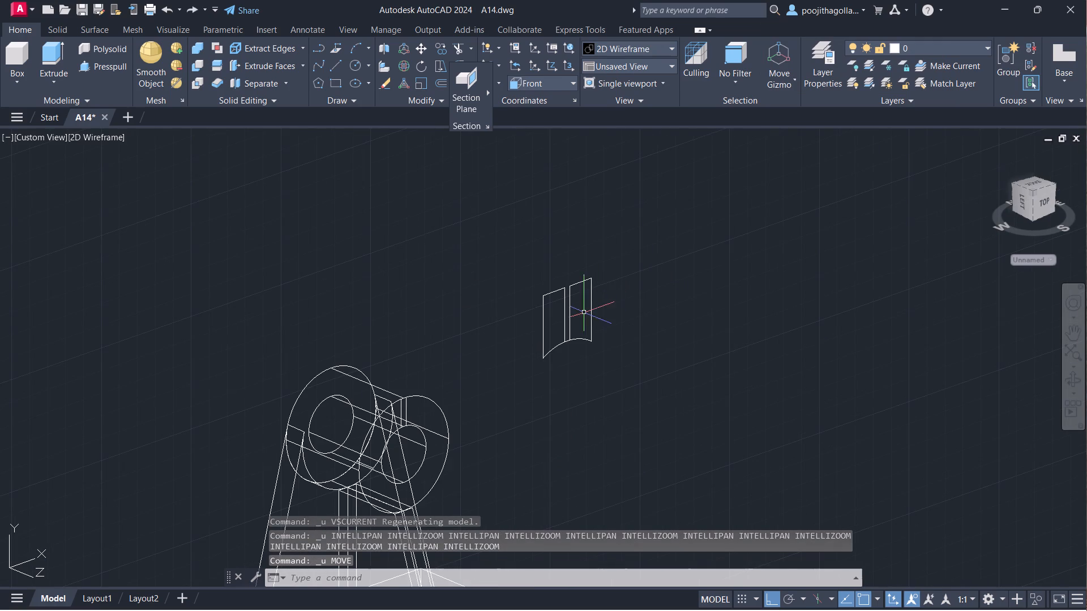
# Trim away the short arc segment bridging the gap between the two lug outlines.
pyautogui.scroll(1, 584, 312)
pyautogui.moveTo(588, 326); pyautogui.dragTo(562, 282, button='middle')
pyautogui.scroll(1, 551, 322)
pyautogui.moveTo(551, 322); pyautogui.dragTo(561, 354, button='middle')
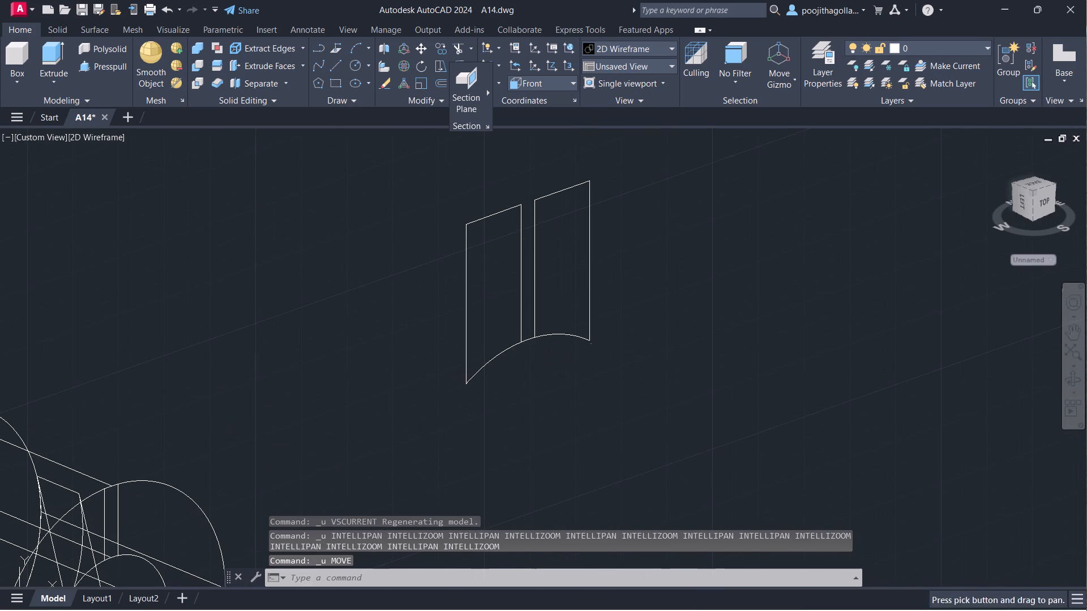
pyautogui.write('tr')
pyautogui.press('Return')
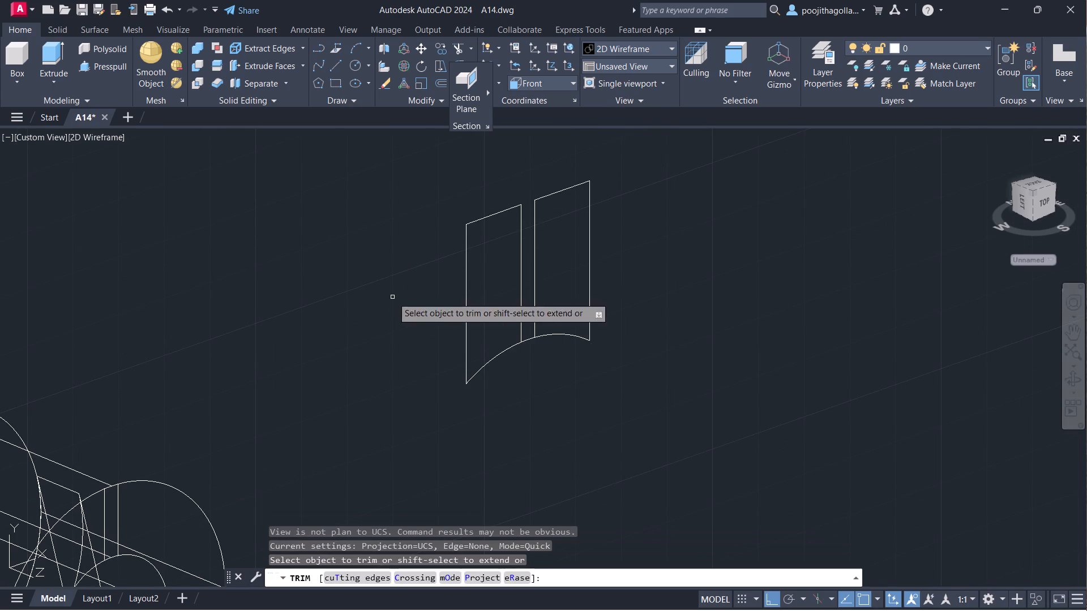
pyautogui.scroll(1, 535, 359)
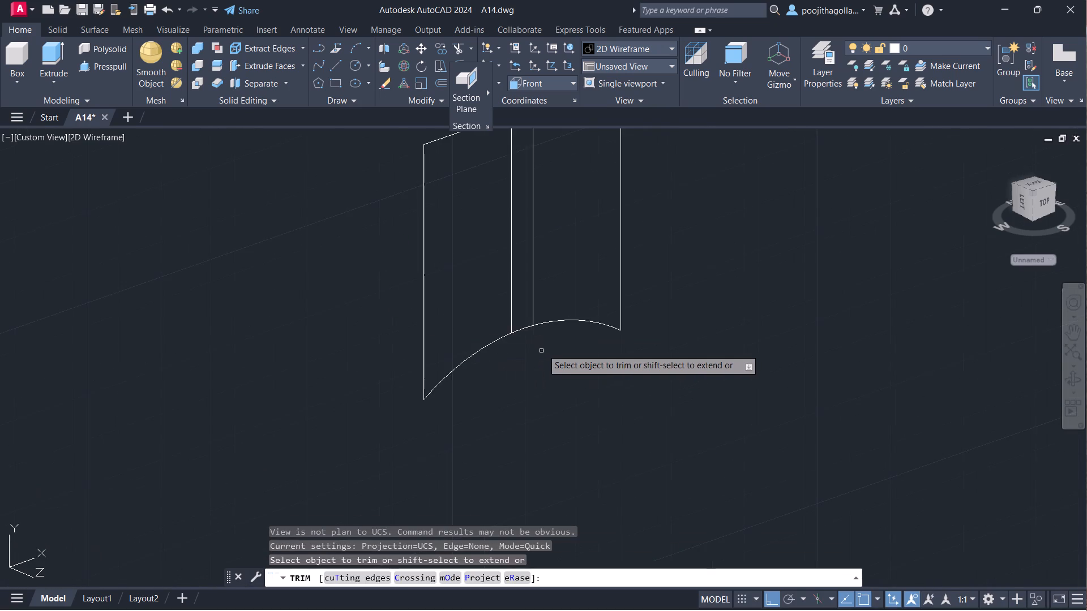
pyautogui.scroll(1, 543, 347)
pyautogui.click(517, 316)
pyautogui.scroll(-3, 518, 341)
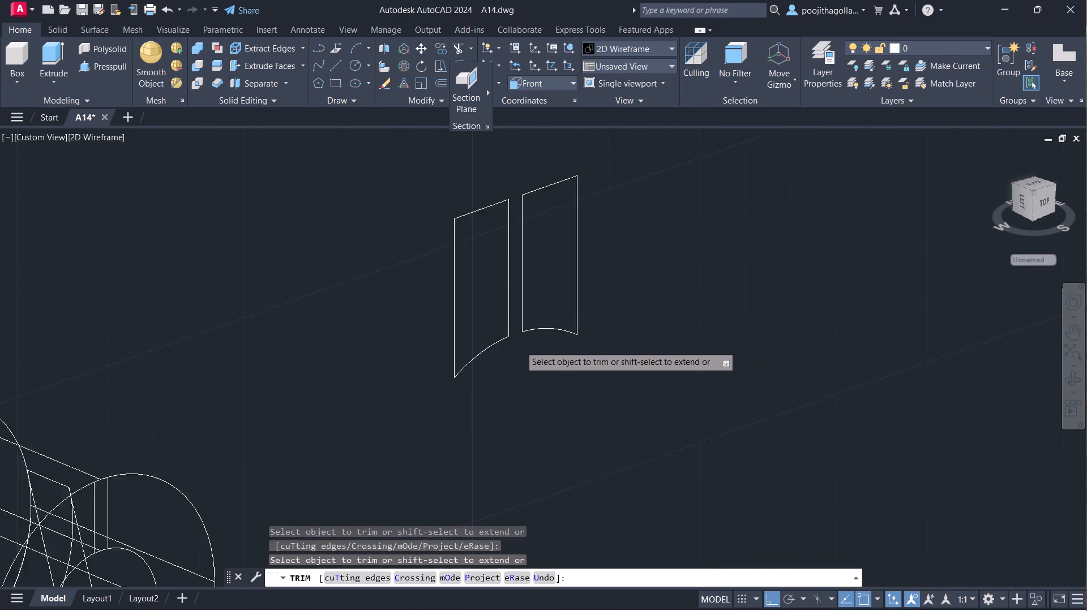
pyautogui.press('Escape')
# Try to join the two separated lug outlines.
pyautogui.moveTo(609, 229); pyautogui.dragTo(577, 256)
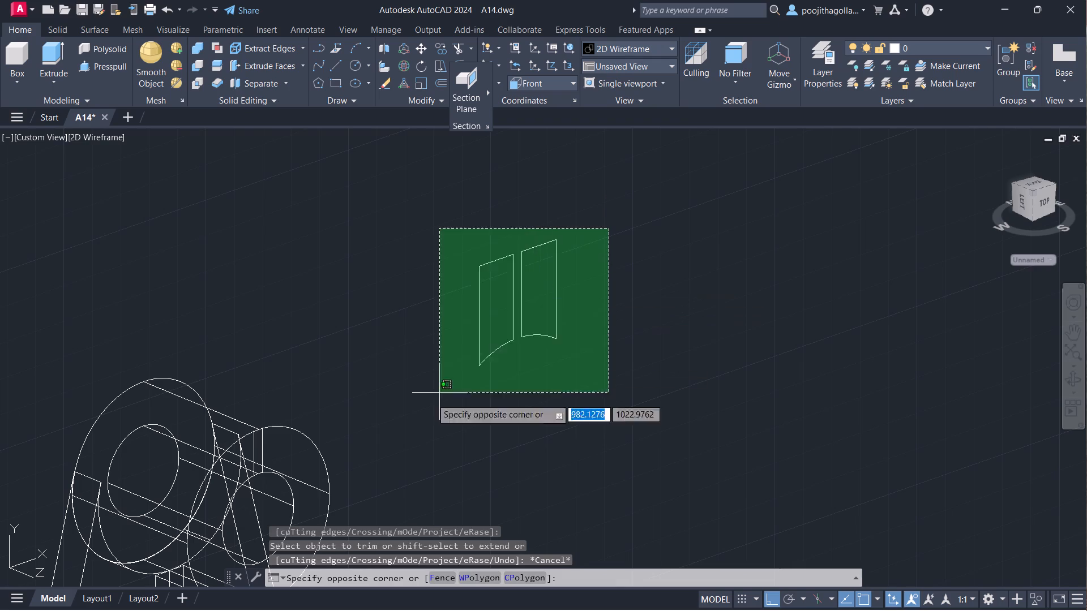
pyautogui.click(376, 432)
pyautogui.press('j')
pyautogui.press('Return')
# Move both lug outlines about 91 units back along X, snapping one lug's inner lower corner onto the slot corner at the boss's front edge.
pyautogui.scroll(1, 518, 348)
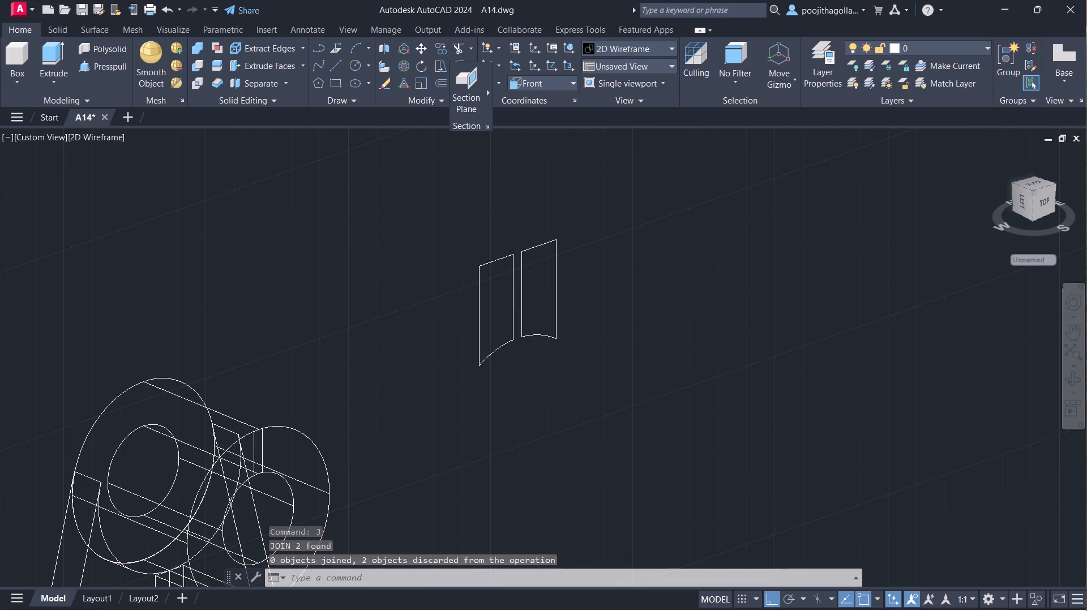
pyautogui.scroll(1, 518, 348)
pyautogui.scroll(-1, 631, 231)
pyautogui.scroll(-1, 672, 162)
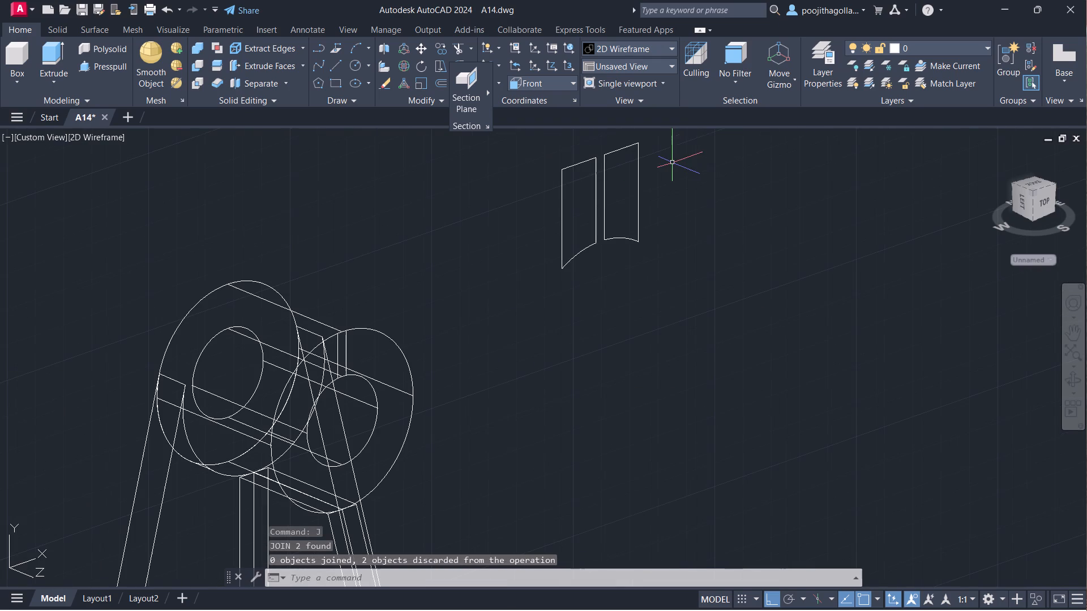
pyautogui.click(679, 149)
pyautogui.click(508, 309)
pyautogui.press('m')
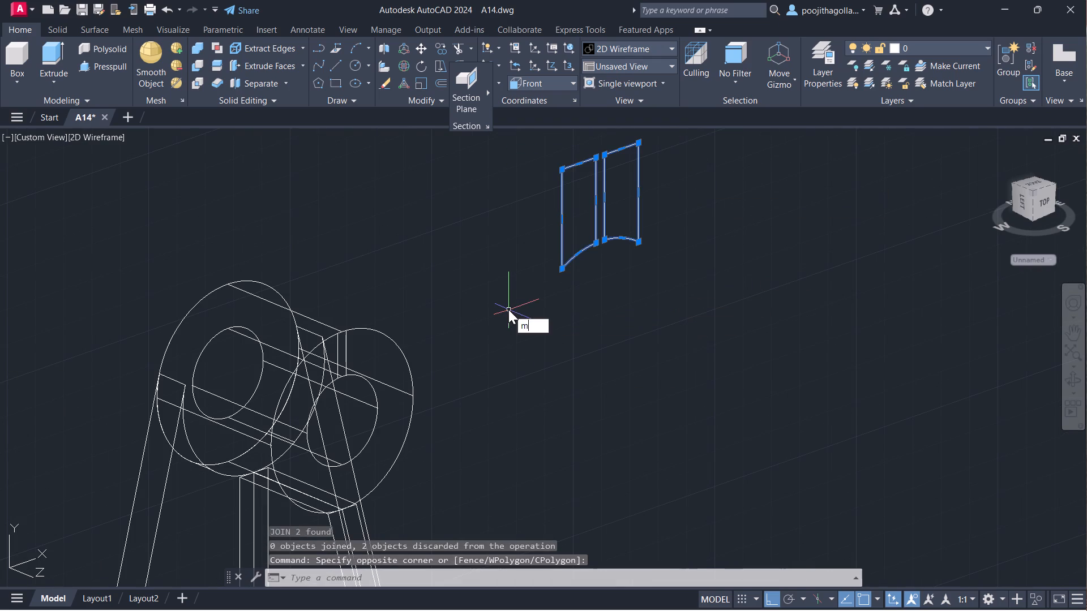
pyautogui.press('Return')
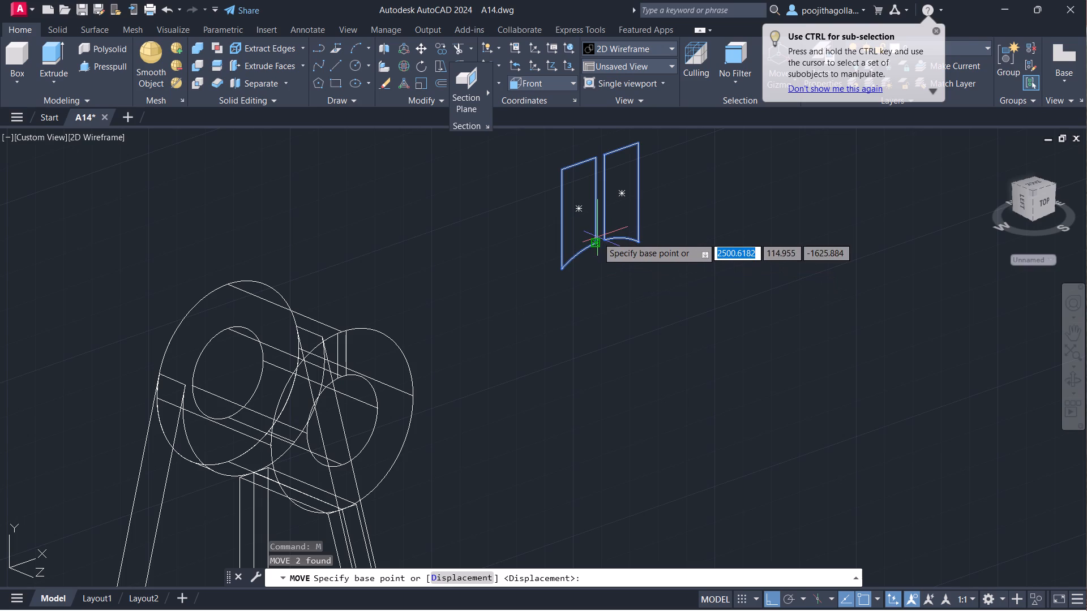
pyautogui.scroll(4, 597, 237)
pyautogui.click(590, 278)
pyautogui.scroll(-4, 562, 295)
pyautogui.moveTo(551, 312); pyautogui.dragTo(762, 256, button='middle')
pyautogui.scroll(2, 510, 358)
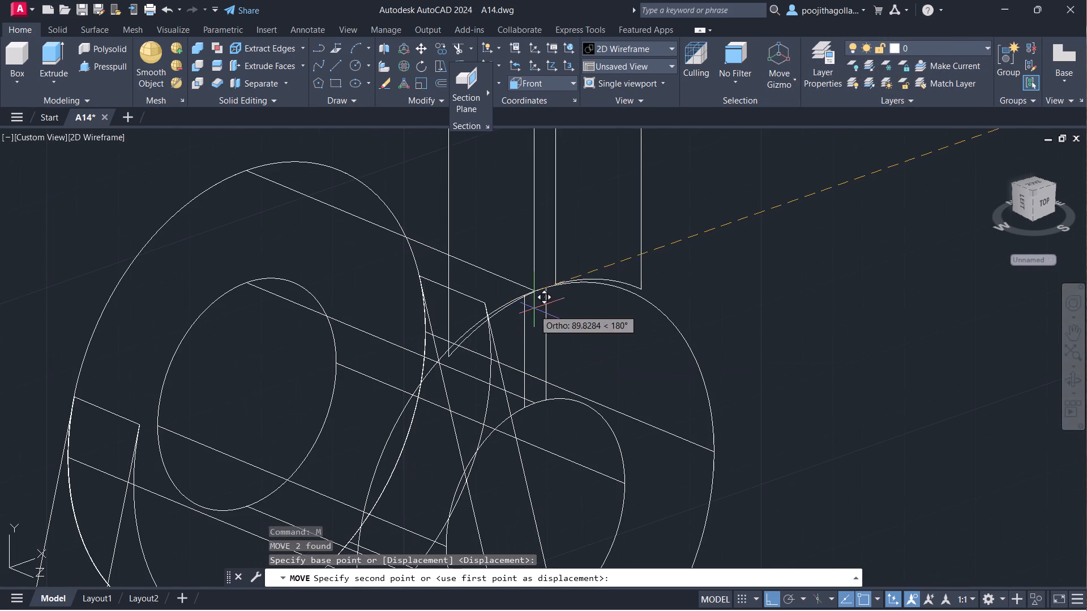
pyautogui.scroll(4, 524, 298)
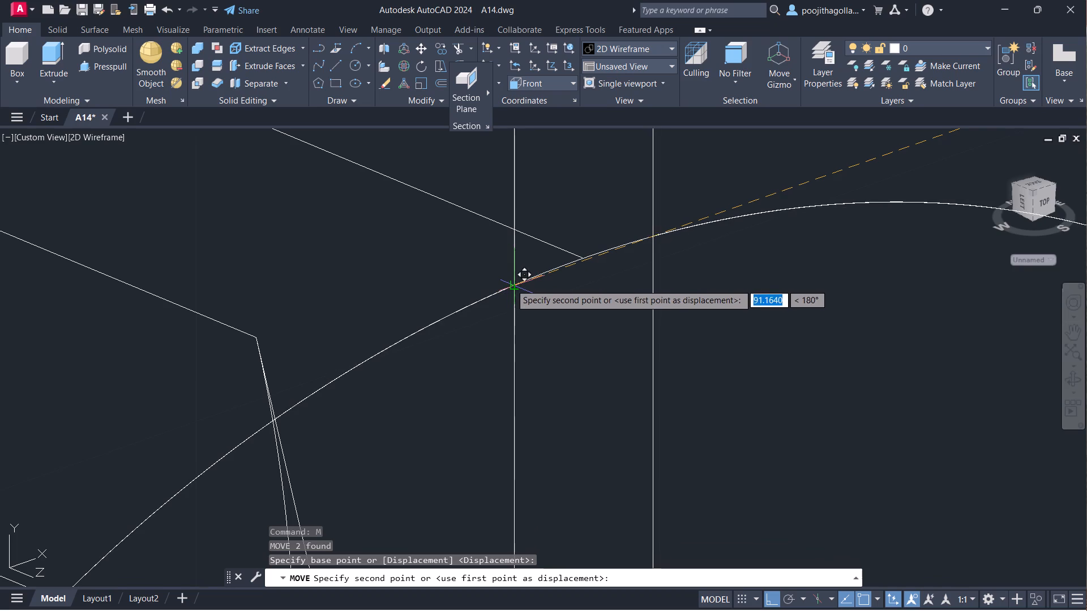
pyautogui.scroll(4, 511, 283)
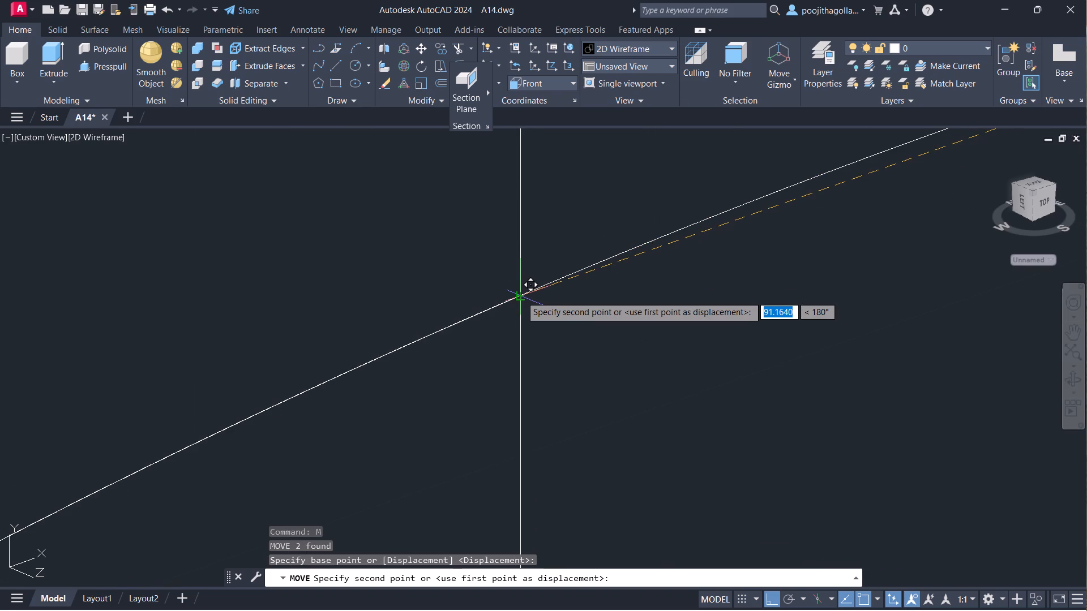
pyautogui.click(521, 296)
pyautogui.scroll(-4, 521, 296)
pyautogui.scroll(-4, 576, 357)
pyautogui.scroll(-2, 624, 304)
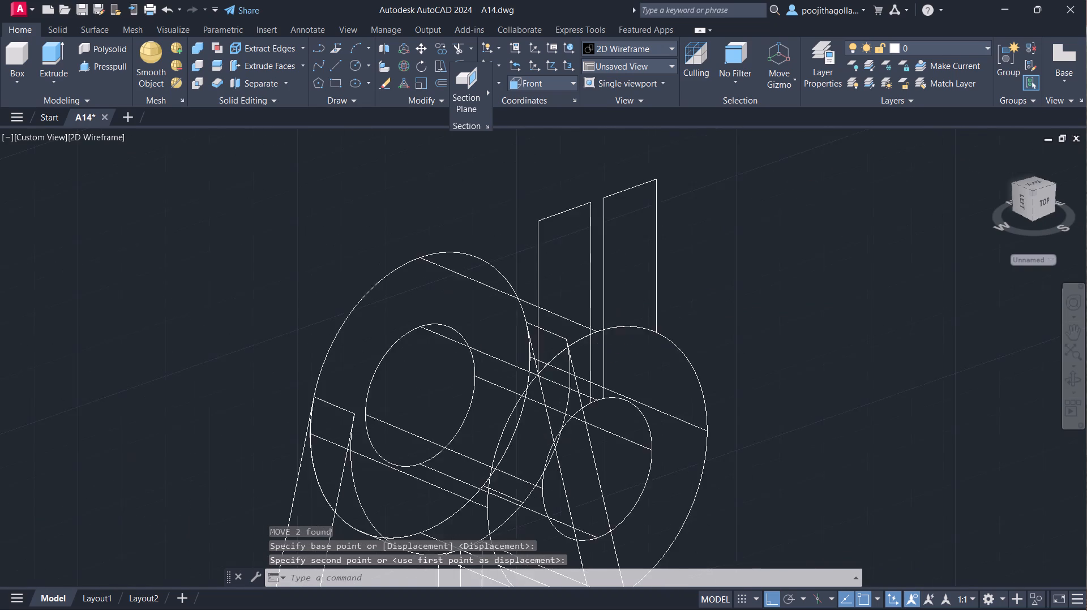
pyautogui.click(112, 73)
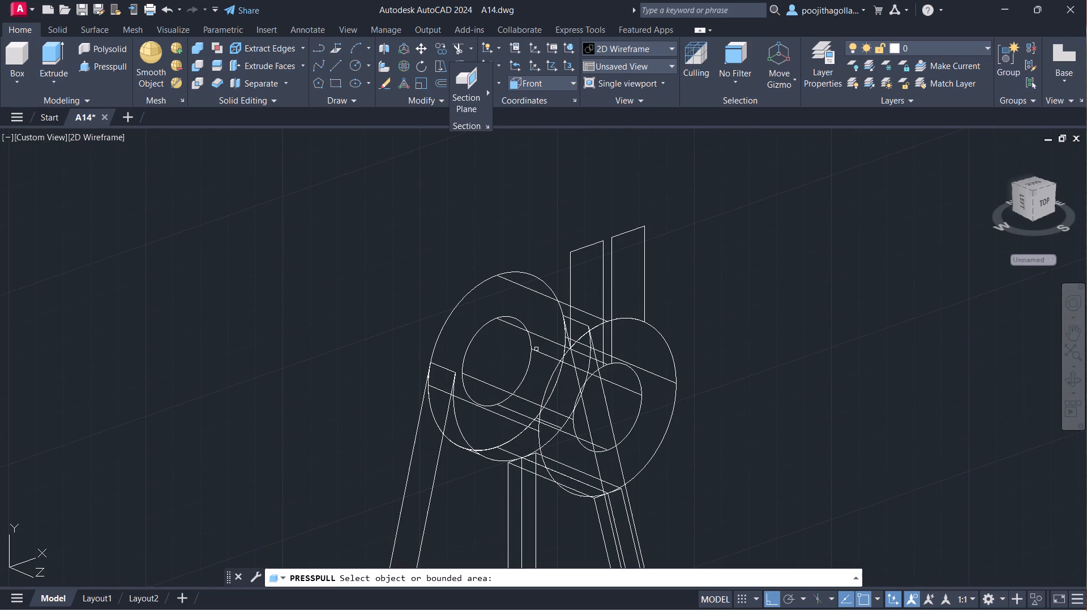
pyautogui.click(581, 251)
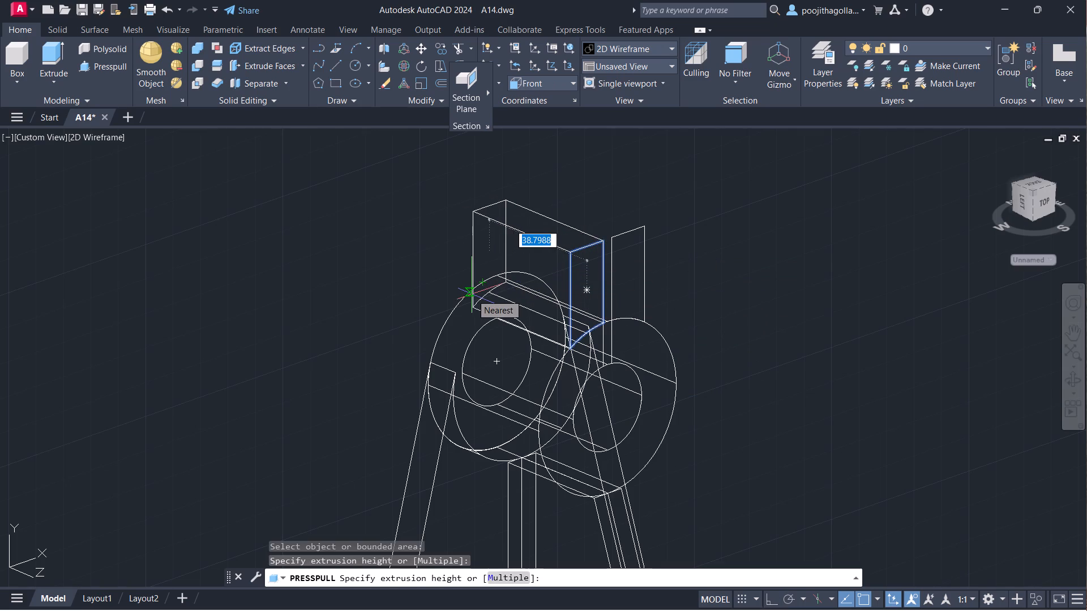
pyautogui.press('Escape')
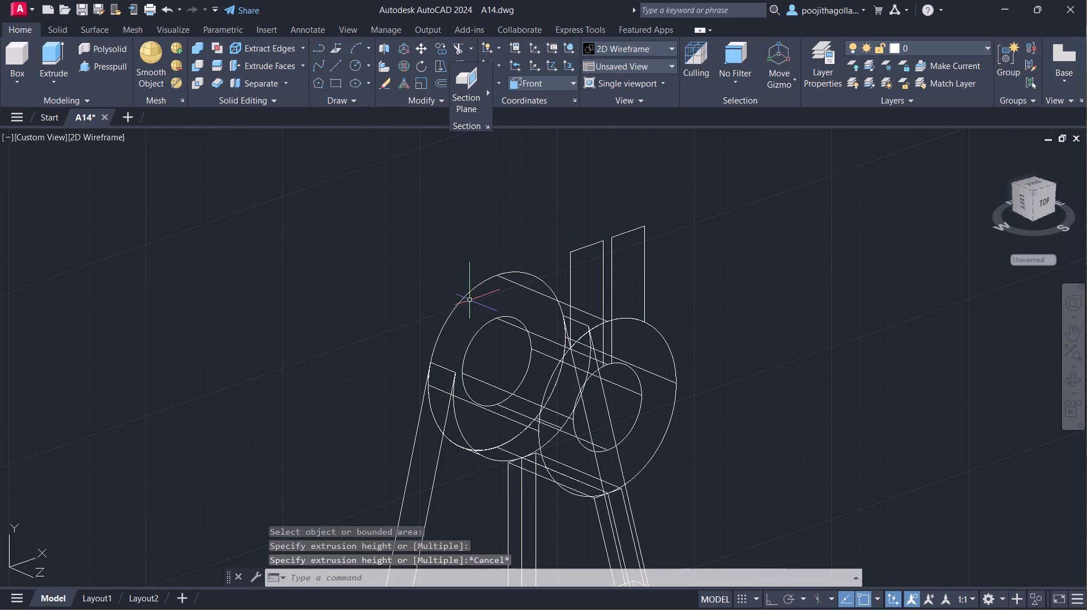
# Show the boss and the two lug outlines in the Shades of Gray visual style.
pyautogui.click(94, 136)
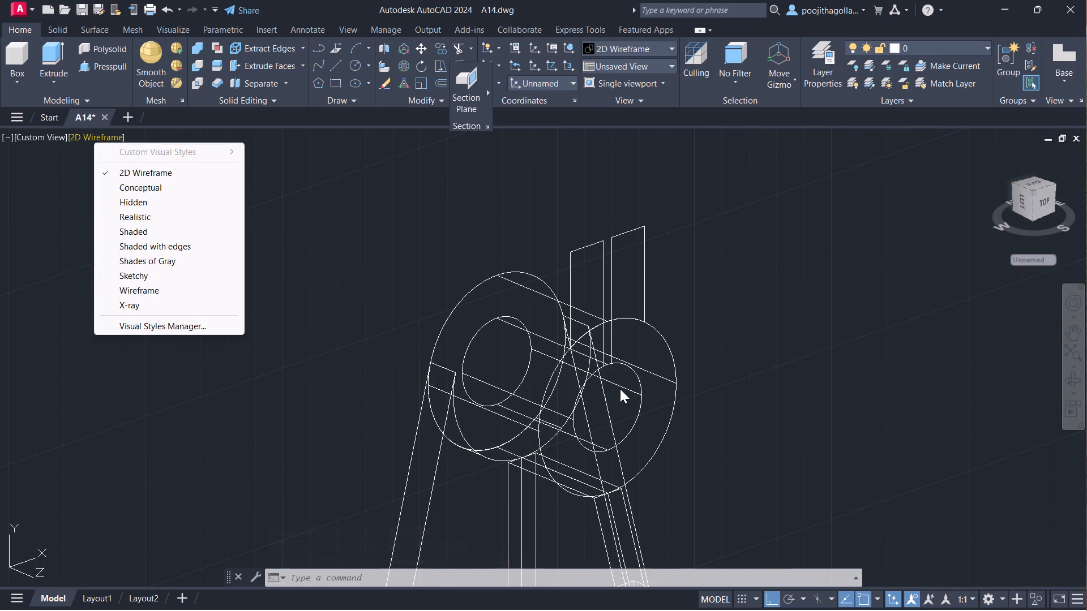
pyautogui.click(316, 279)
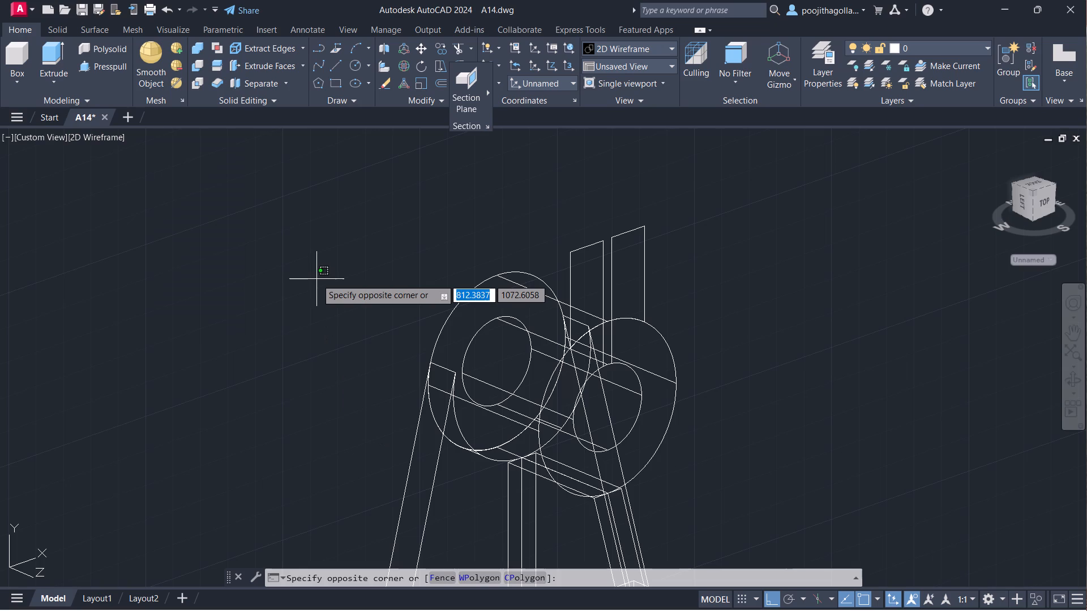
pyautogui.press('Escape')
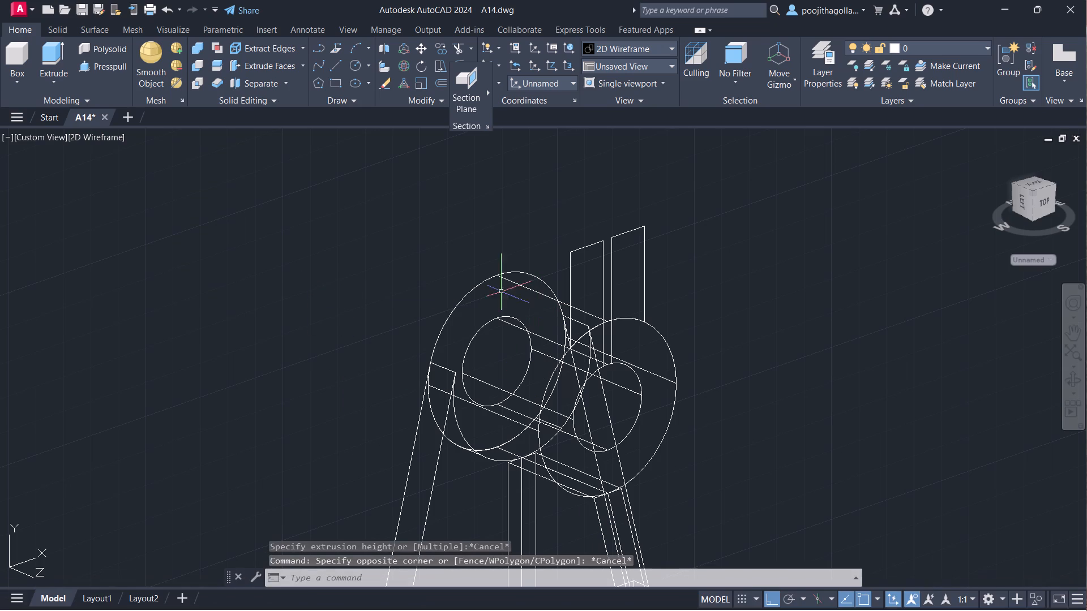
pyautogui.click(88, 135)
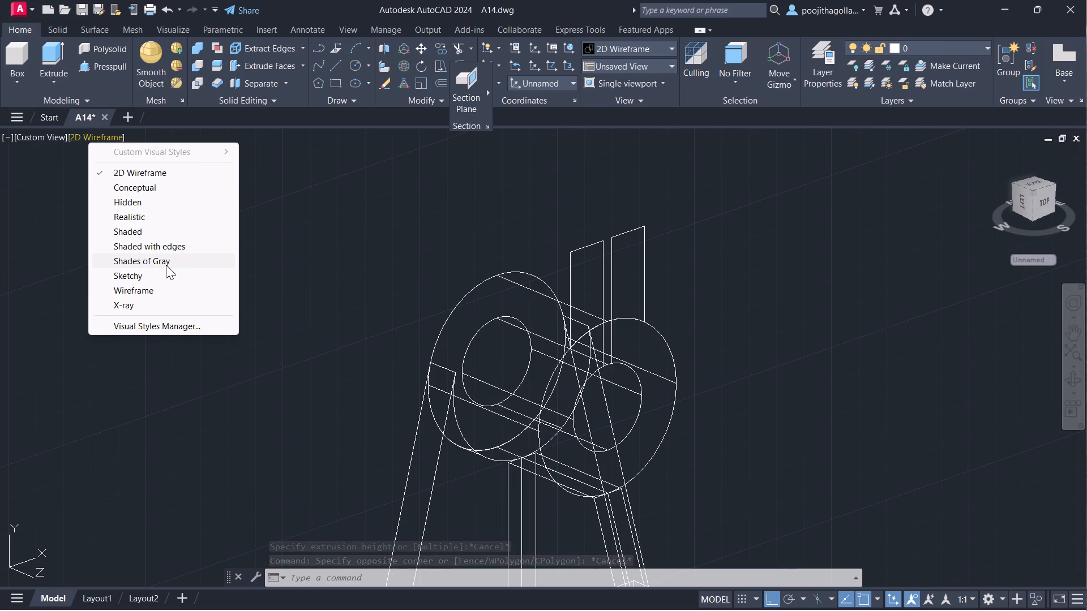
pyautogui.click(166, 265)
pyautogui.moveTo(410, 299); pyautogui.dragTo(282, 257, button='middle')
pyautogui.scroll(1, 328, 261)
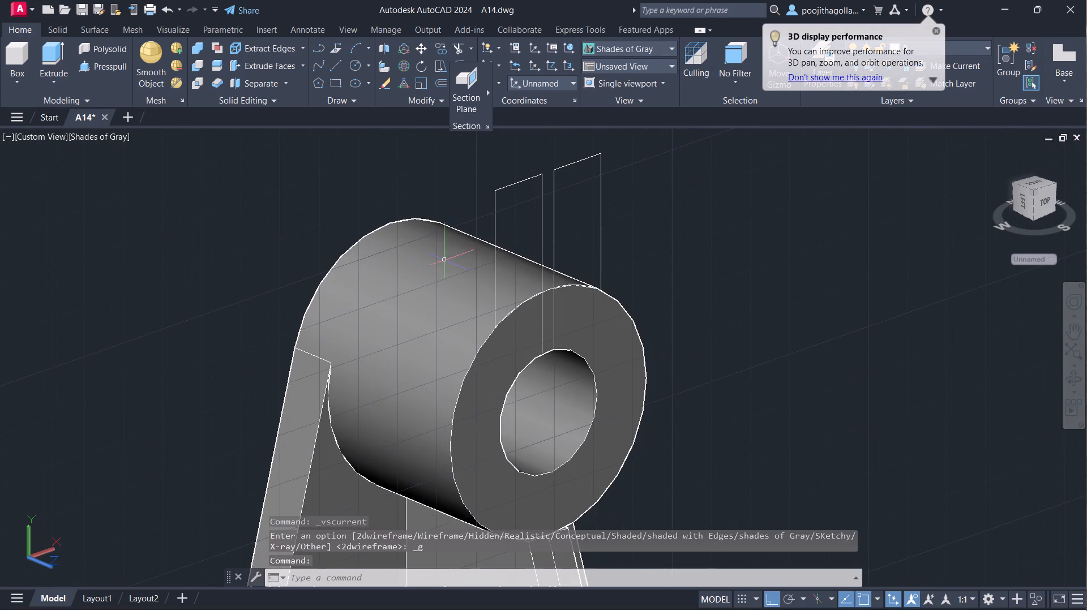
pyautogui.moveTo(887, 359); pyautogui.dragTo(857, 390, button='middle')
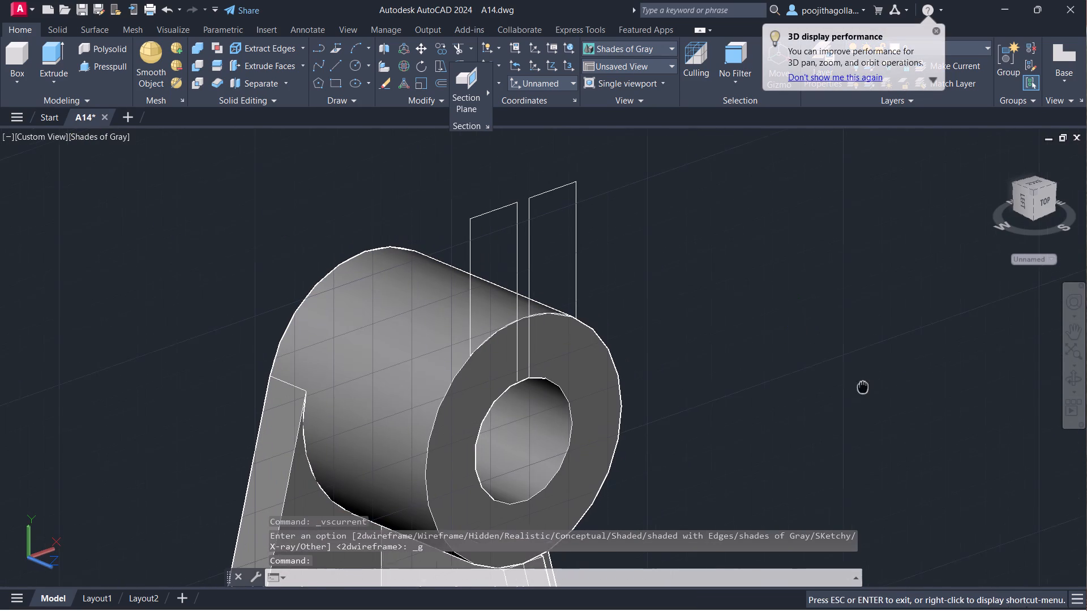
pyautogui.moveTo(857, 390); pyautogui.dragTo(863, 313, button='middle')
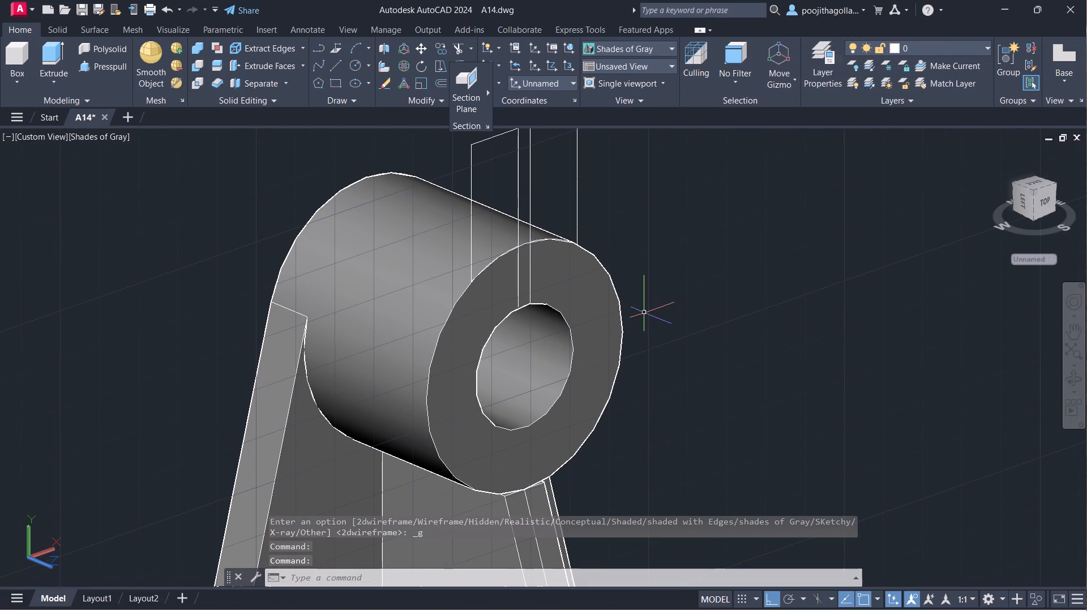
pyautogui.scroll(1, 644, 313)
pyautogui.moveTo(656, 299); pyautogui.dragTo(762, 338, button='middle')
pyautogui.scroll(-1, 754, 330)
pyautogui.moveTo(754, 330); pyautogui.dragTo(741, 358, button='middle')
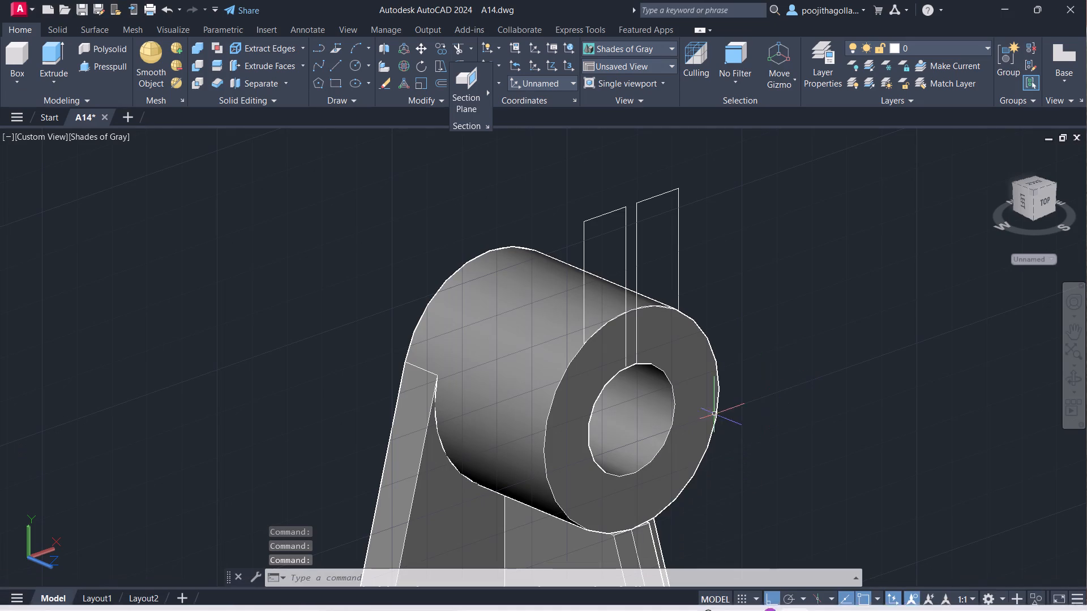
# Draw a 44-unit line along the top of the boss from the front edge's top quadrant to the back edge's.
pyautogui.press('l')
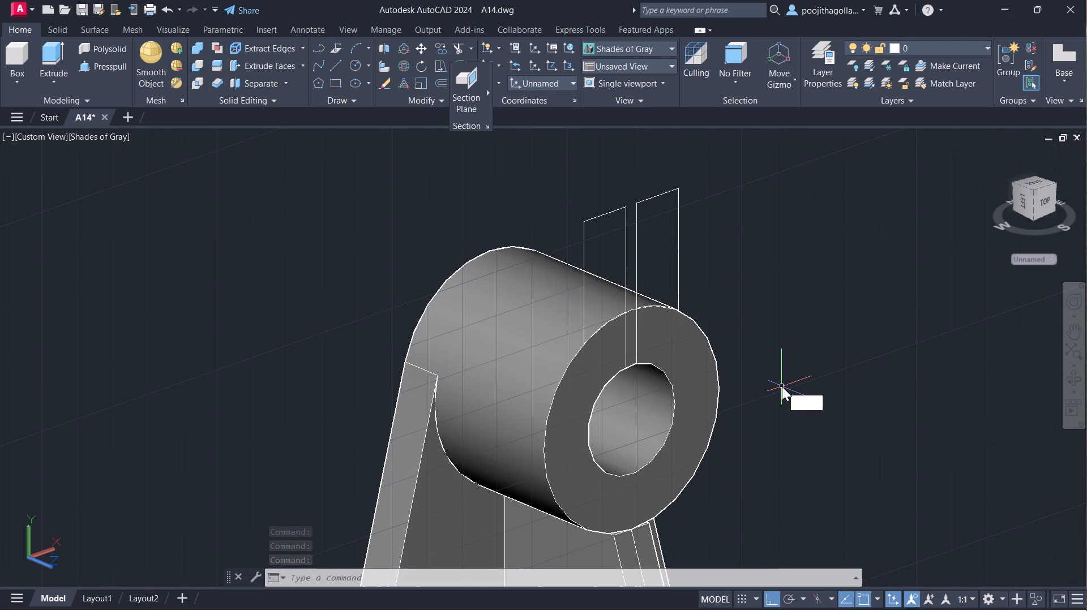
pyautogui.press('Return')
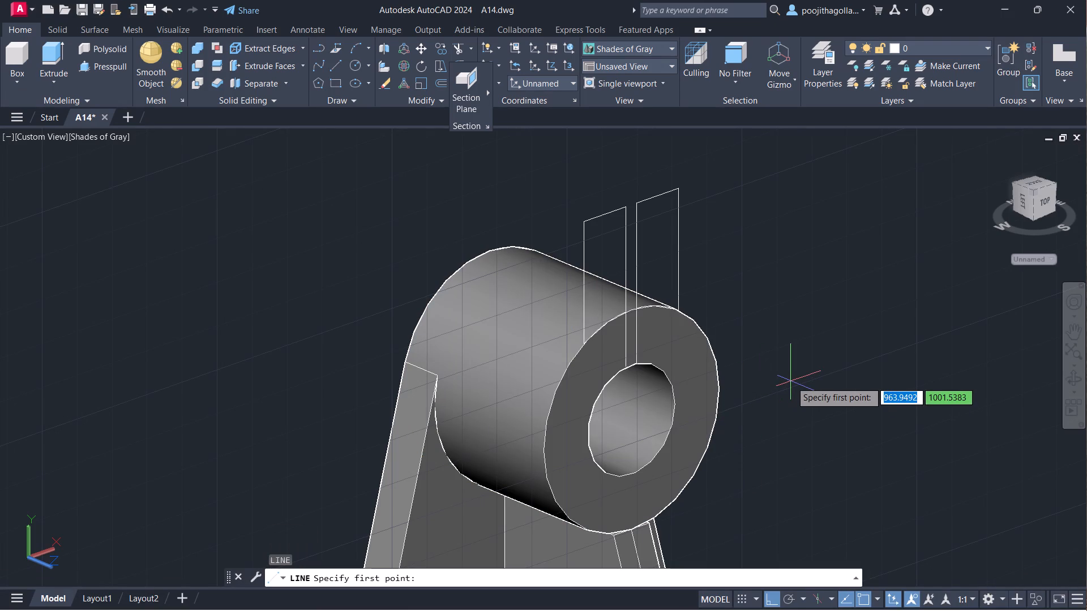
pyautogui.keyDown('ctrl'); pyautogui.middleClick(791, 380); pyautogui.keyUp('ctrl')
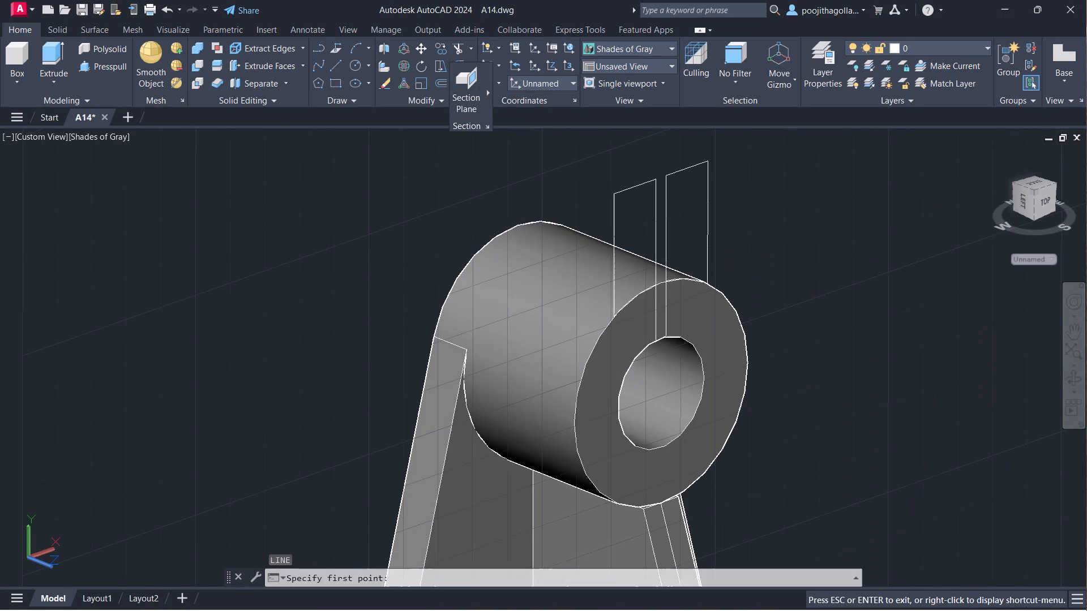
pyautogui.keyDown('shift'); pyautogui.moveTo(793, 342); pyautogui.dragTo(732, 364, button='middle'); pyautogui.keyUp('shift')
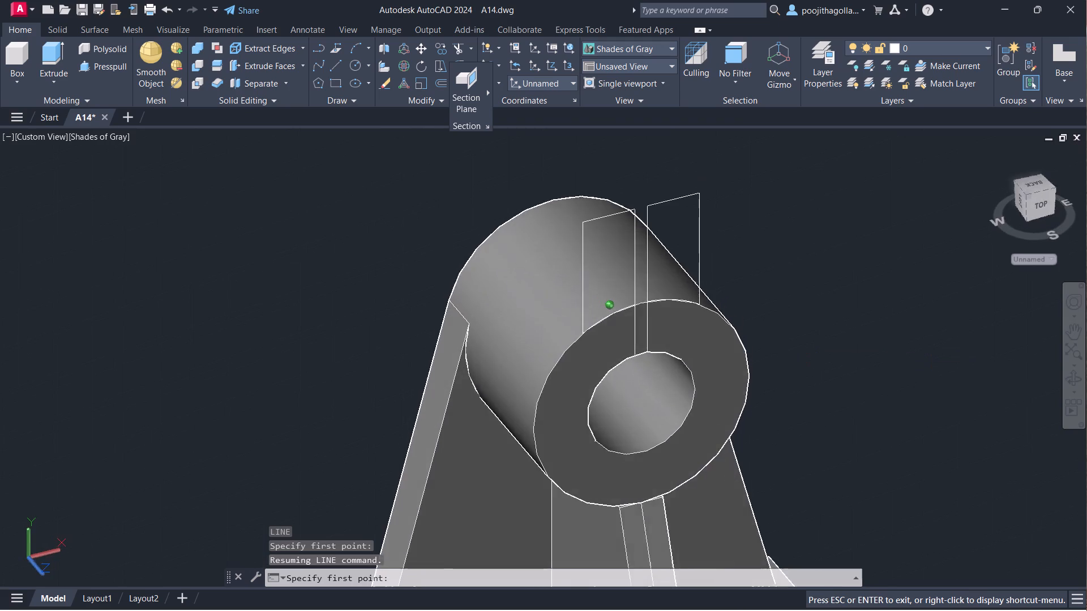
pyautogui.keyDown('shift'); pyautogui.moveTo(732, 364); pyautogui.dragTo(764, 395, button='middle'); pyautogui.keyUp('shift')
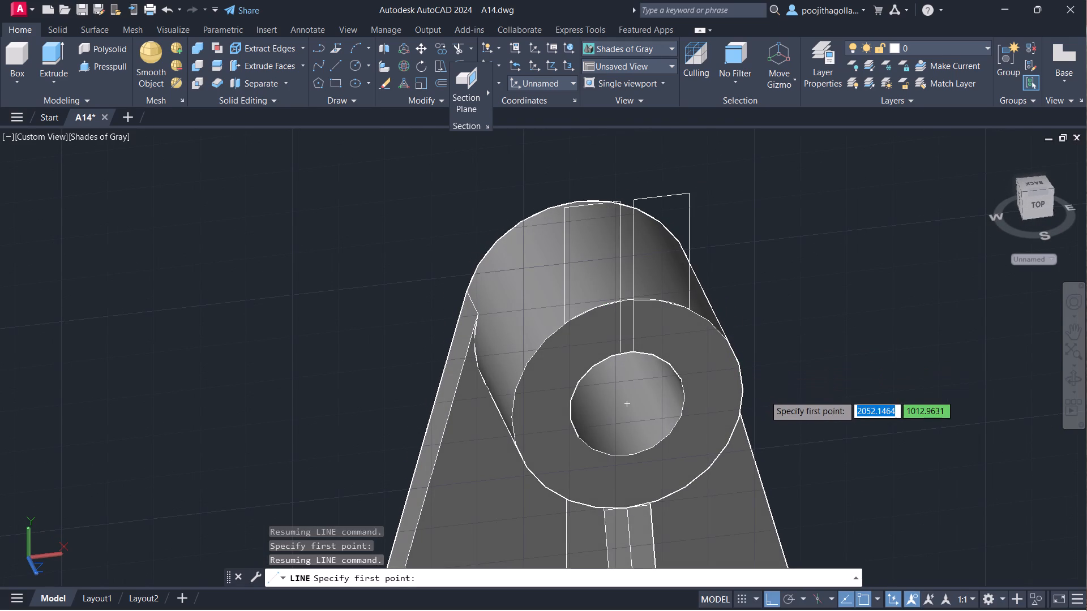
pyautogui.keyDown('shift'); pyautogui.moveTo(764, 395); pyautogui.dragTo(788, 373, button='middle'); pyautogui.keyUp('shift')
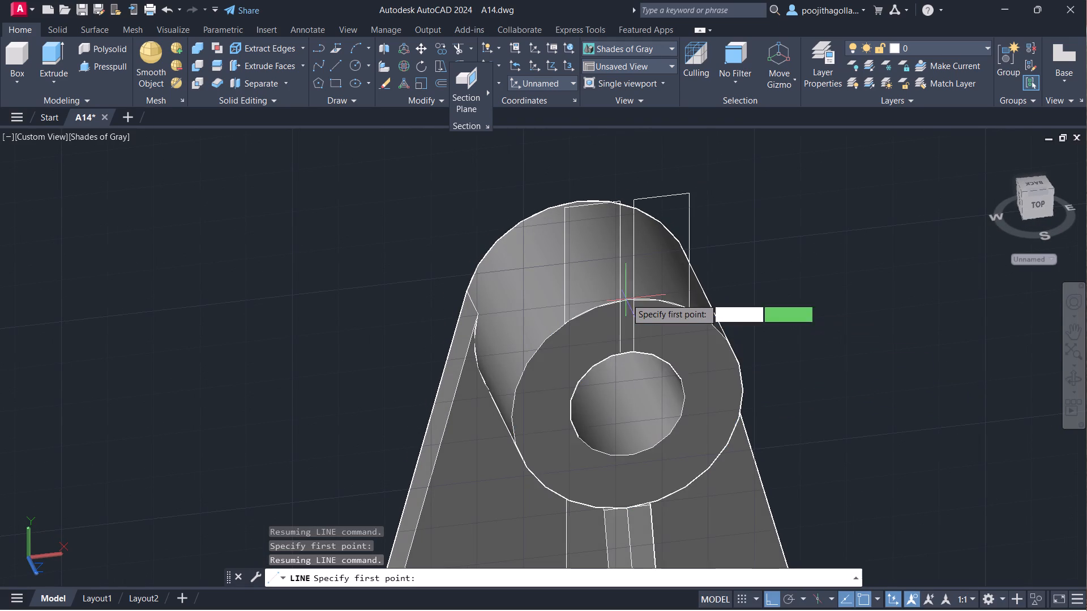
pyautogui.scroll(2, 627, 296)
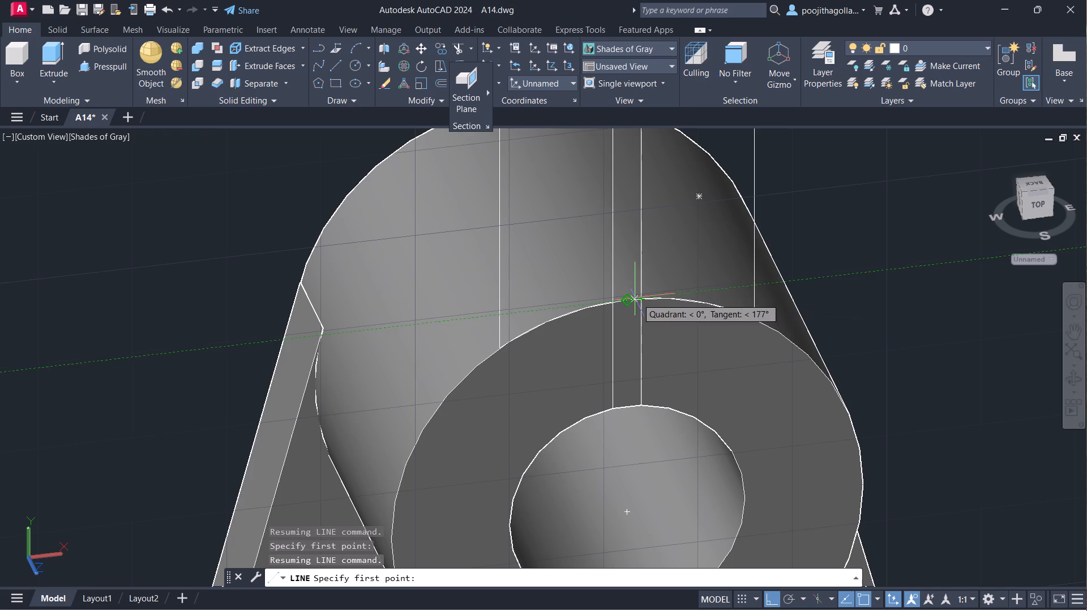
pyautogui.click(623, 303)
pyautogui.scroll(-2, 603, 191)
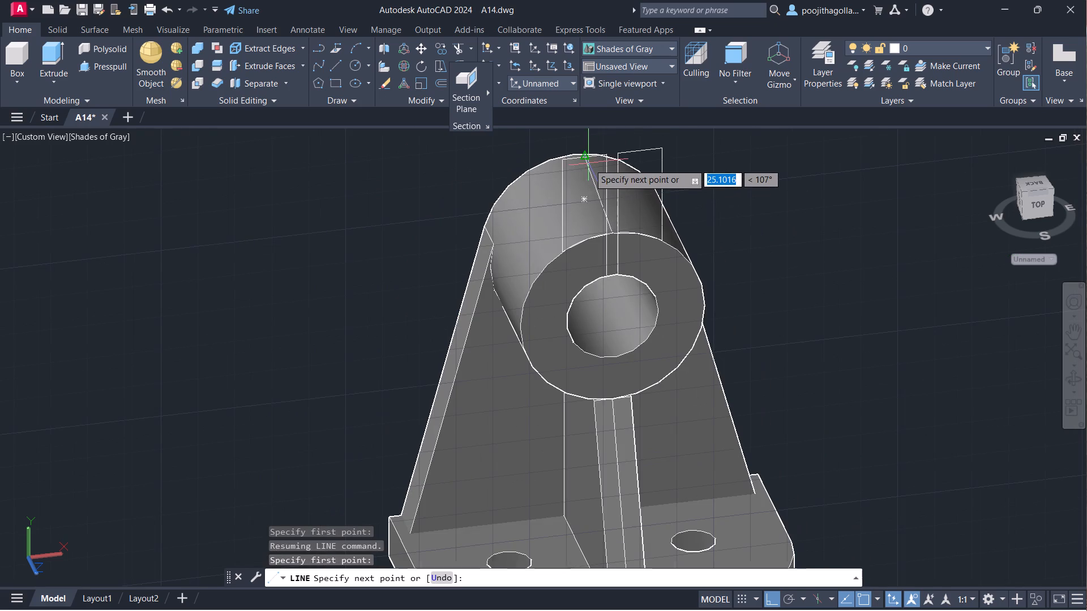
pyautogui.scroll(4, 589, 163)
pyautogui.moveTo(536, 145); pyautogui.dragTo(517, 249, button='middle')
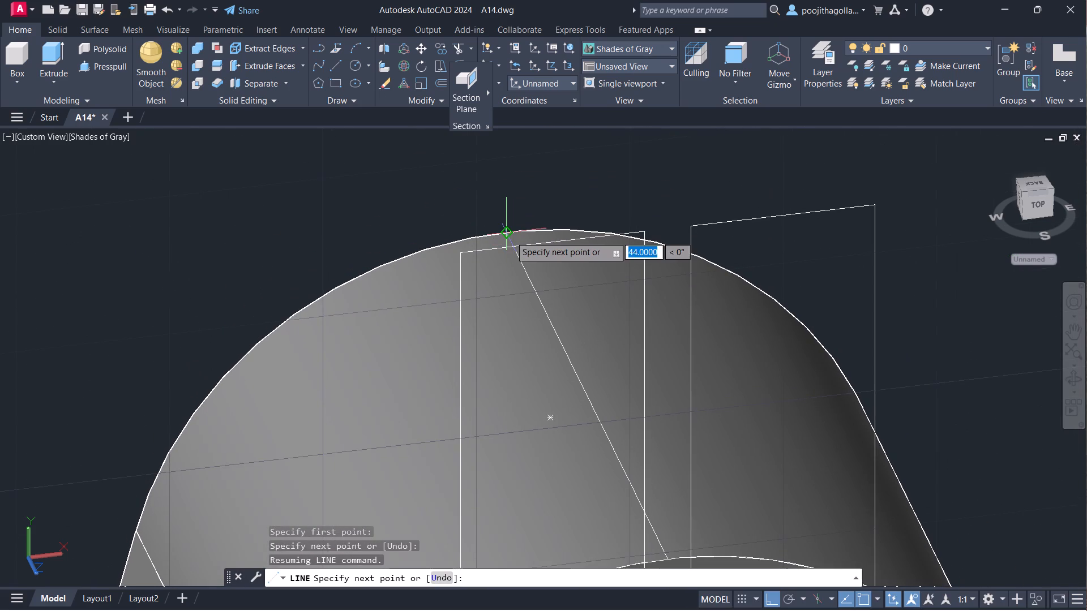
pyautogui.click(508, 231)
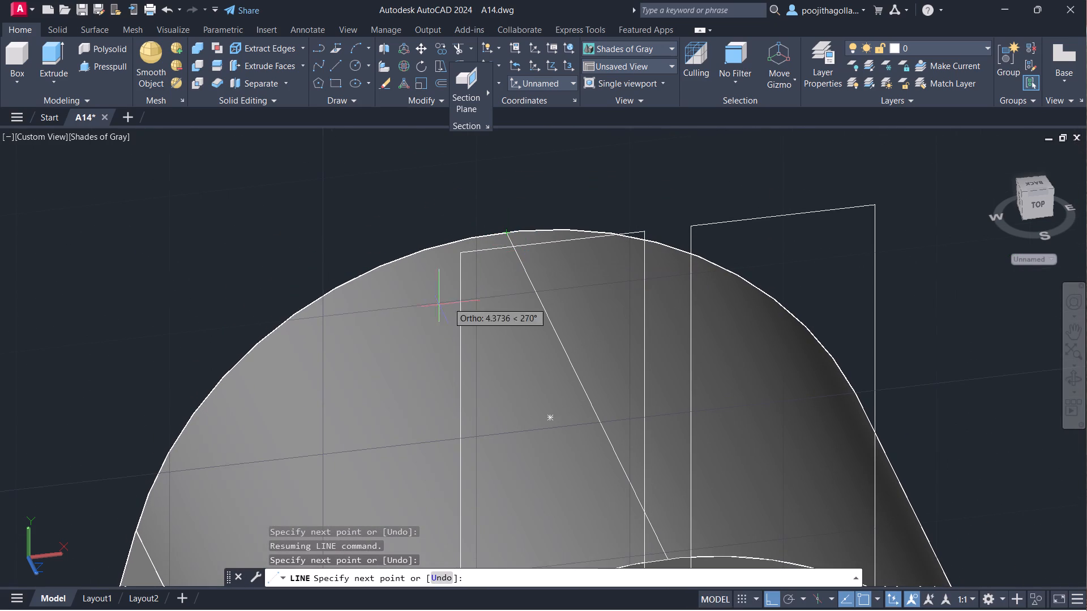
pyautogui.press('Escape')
# Examine the line along the top of the boss and how the two lug outlines meet the boss's front edge.
pyautogui.scroll(-1, 417, 303)
pyautogui.moveTo(470, 371); pyautogui.dragTo(435, 281, button='middle')
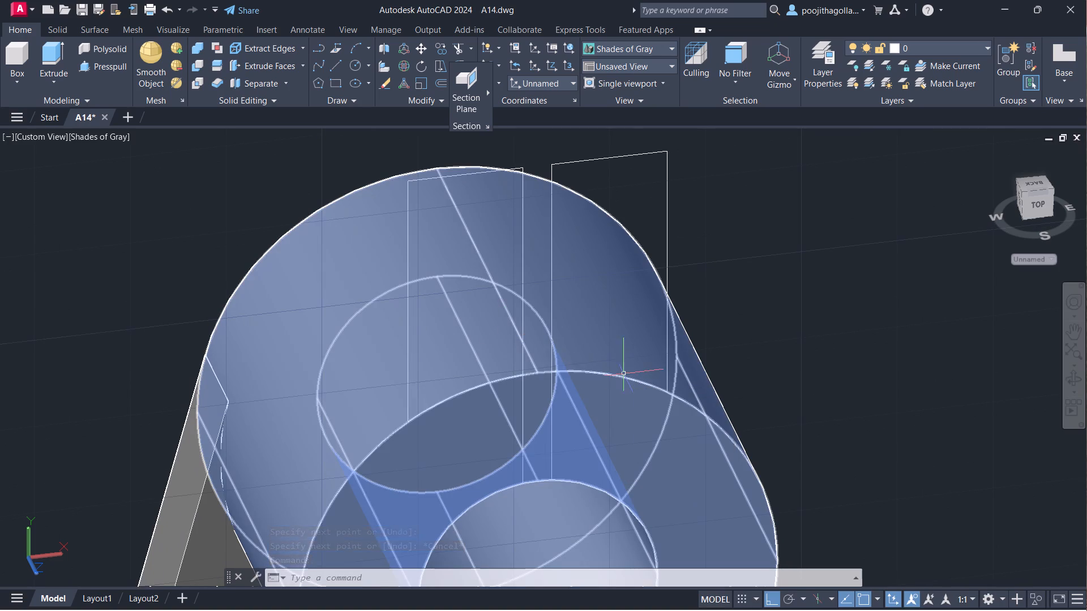
pyautogui.scroll(2, 533, 385)
pyautogui.moveTo(508, 375); pyautogui.dragTo(559, 448, button='middle')
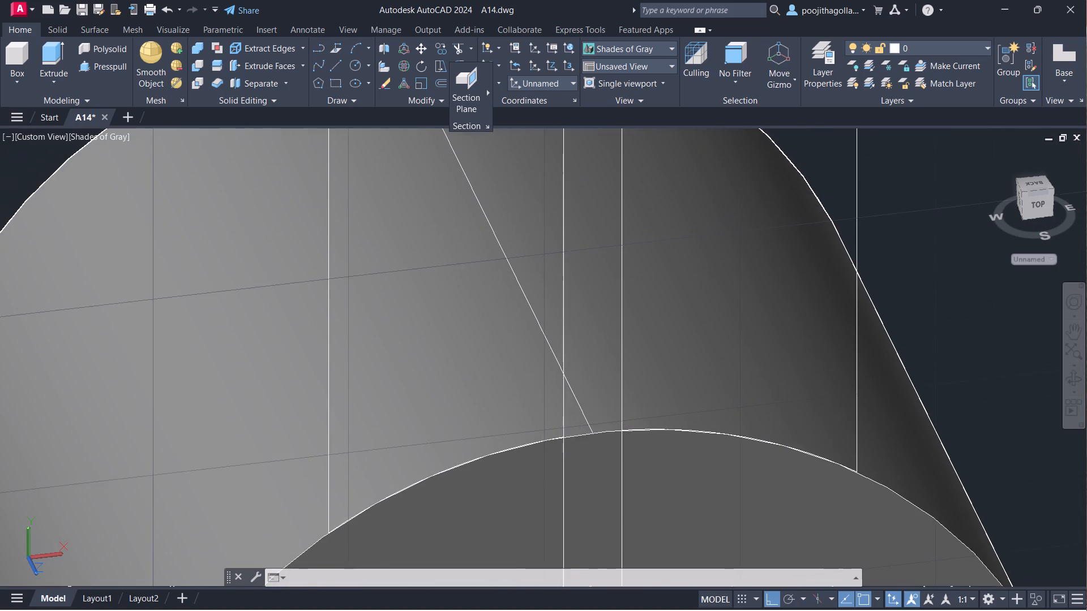
pyautogui.scroll(-1, 572, 402)
pyautogui.moveTo(576, 401); pyautogui.dragTo(567, 378, button='middle')
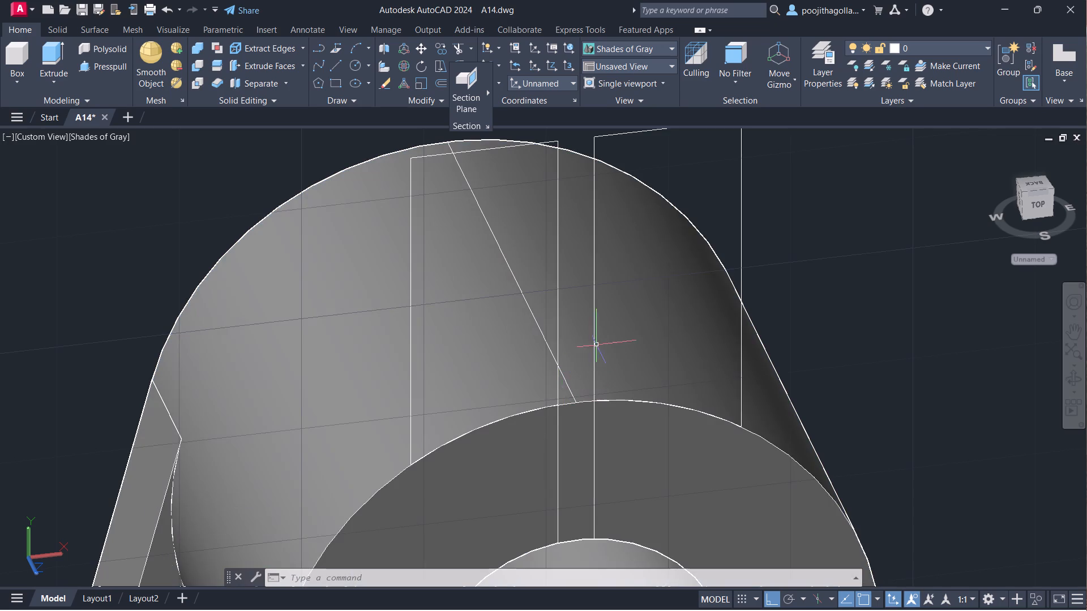
pyautogui.scroll(-2, 597, 305)
pyautogui.scroll(3, 583, 332)
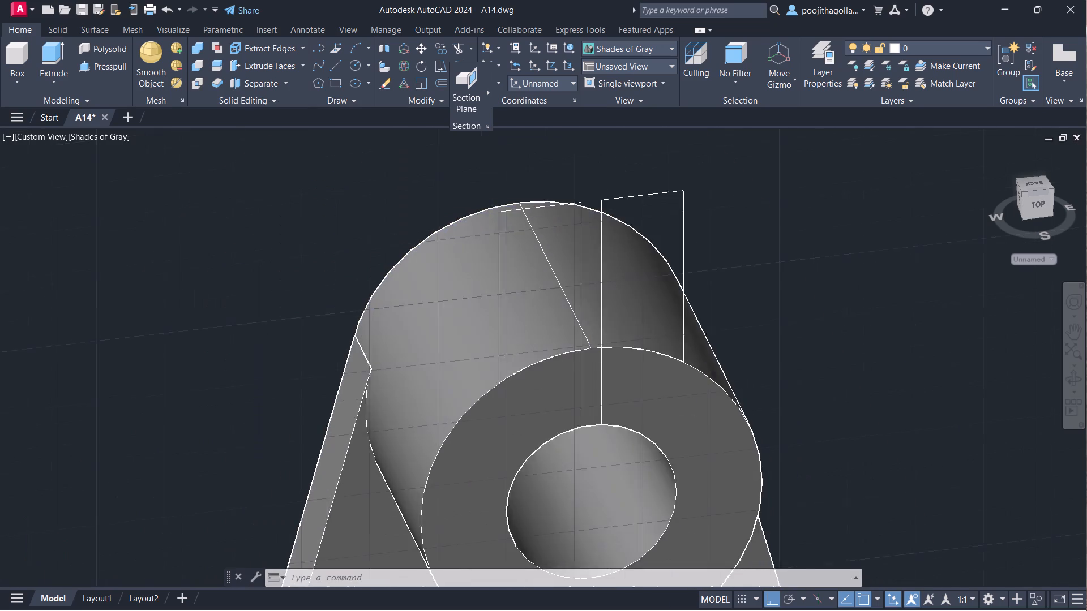
pyautogui.scroll(1, 583, 332)
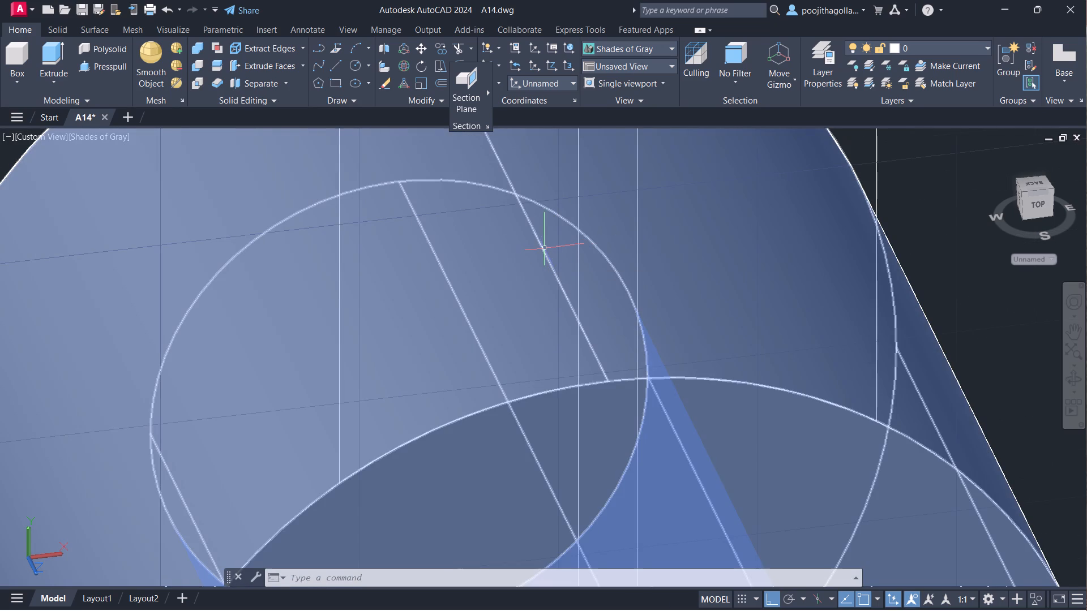
pyautogui.scroll(-1, 545, 248)
pyautogui.click(545, 248)
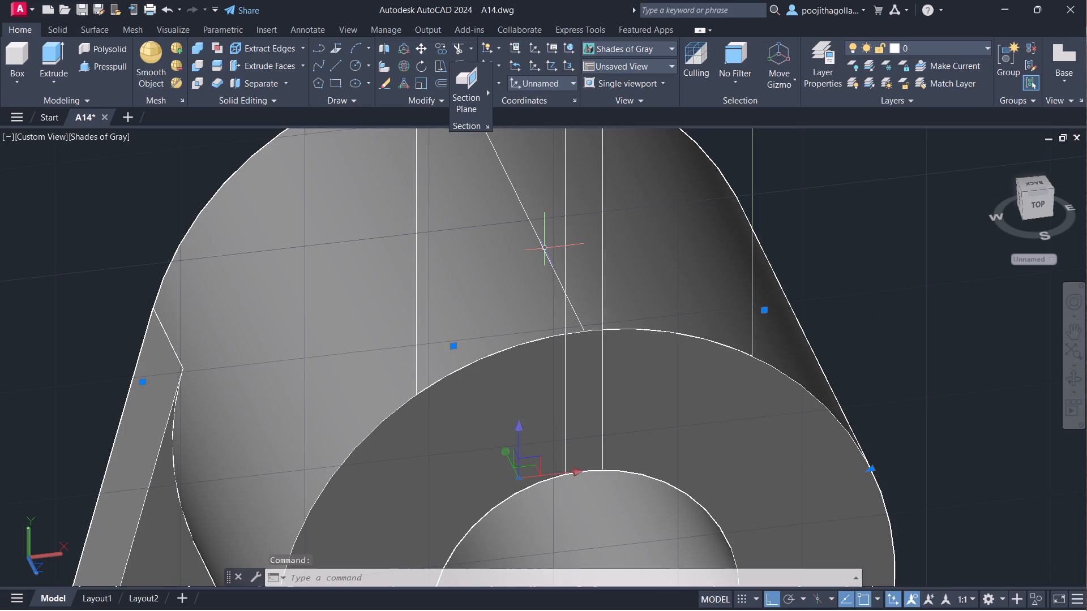
pyautogui.press('Escape')
pyautogui.scroll(-3, 545, 248)
pyautogui.moveTo(548, 238); pyautogui.dragTo(545, 305, button='middle')
pyautogui.scroll(3, 510, 268)
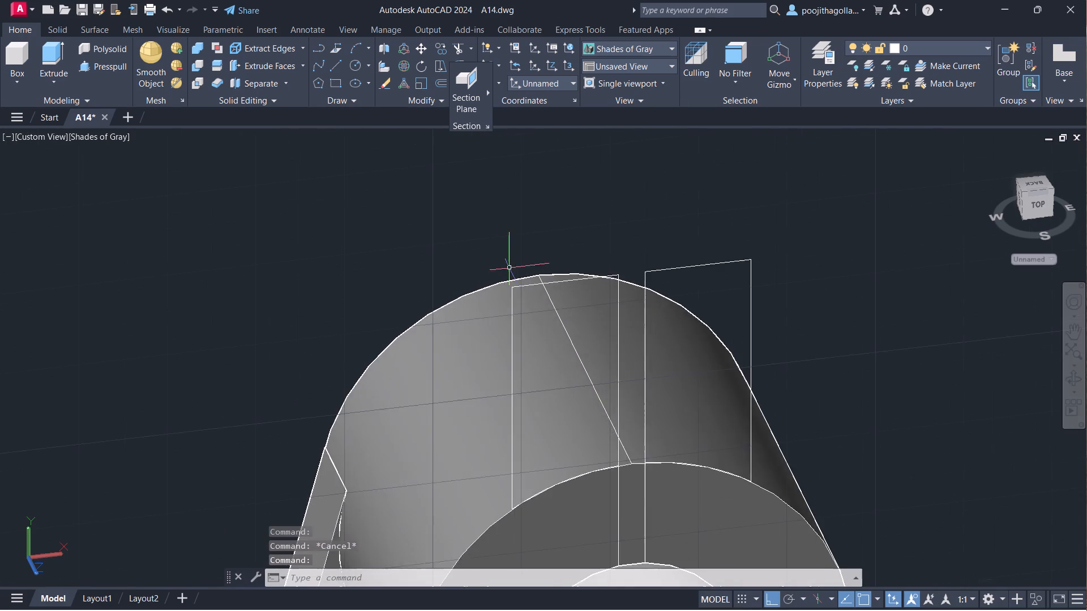
pyautogui.scroll(1, 570, 289)
pyautogui.moveTo(570, 289); pyautogui.dragTo(489, 221, button='middle')
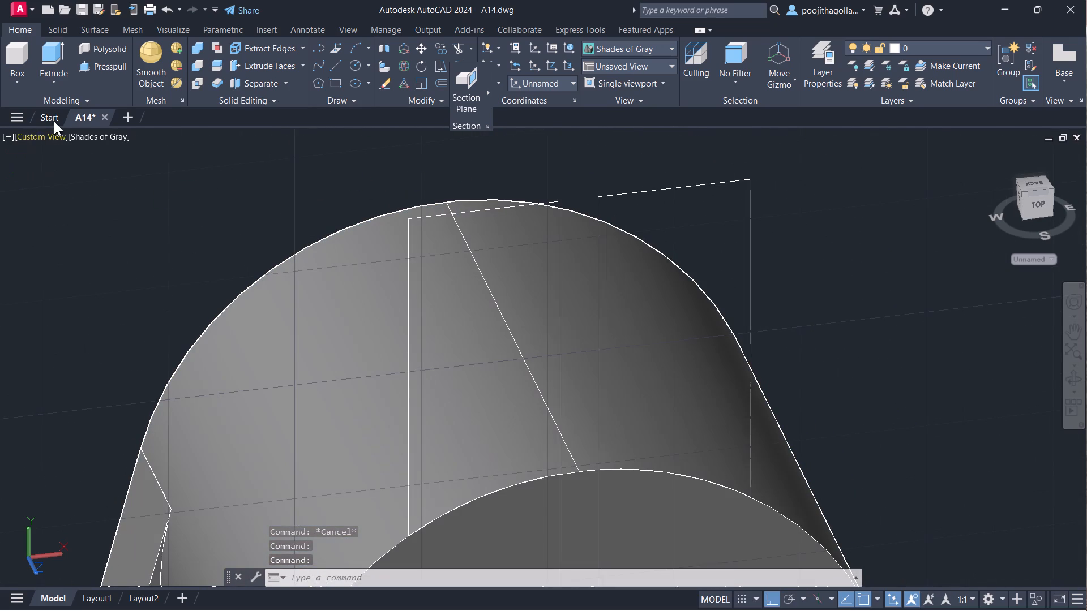
# Switch the model to the 2D Wireframe visual style.
pyautogui.click(99, 133)
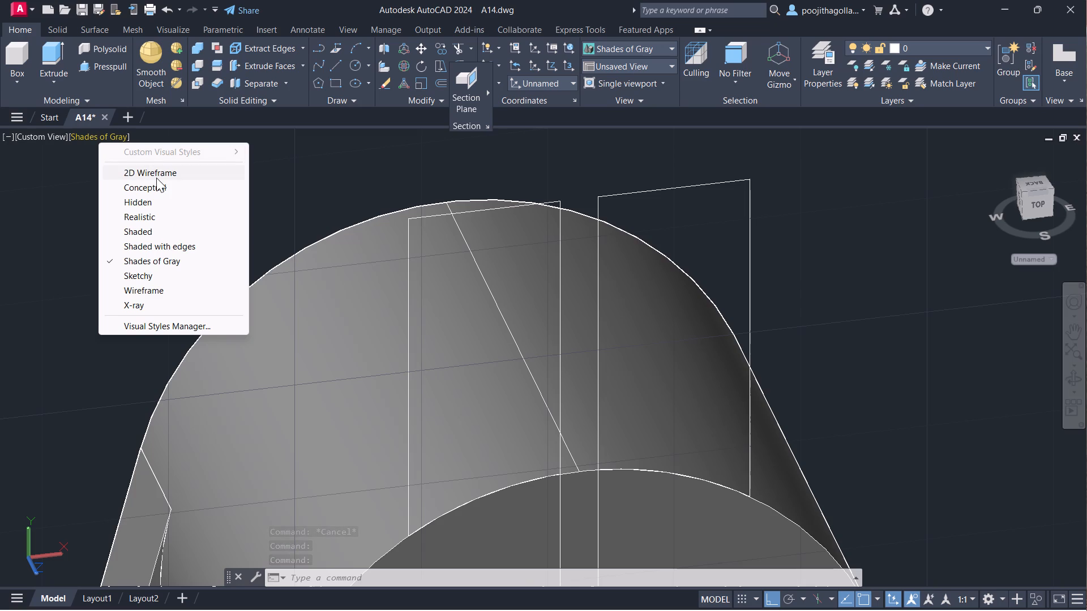
pyautogui.click(163, 169)
# Draw a 6-unit line from the top quadrant of the boss's front edge back along the boss's length.
pyautogui.moveTo(570, 403); pyautogui.dragTo(529, 315, button='middle')
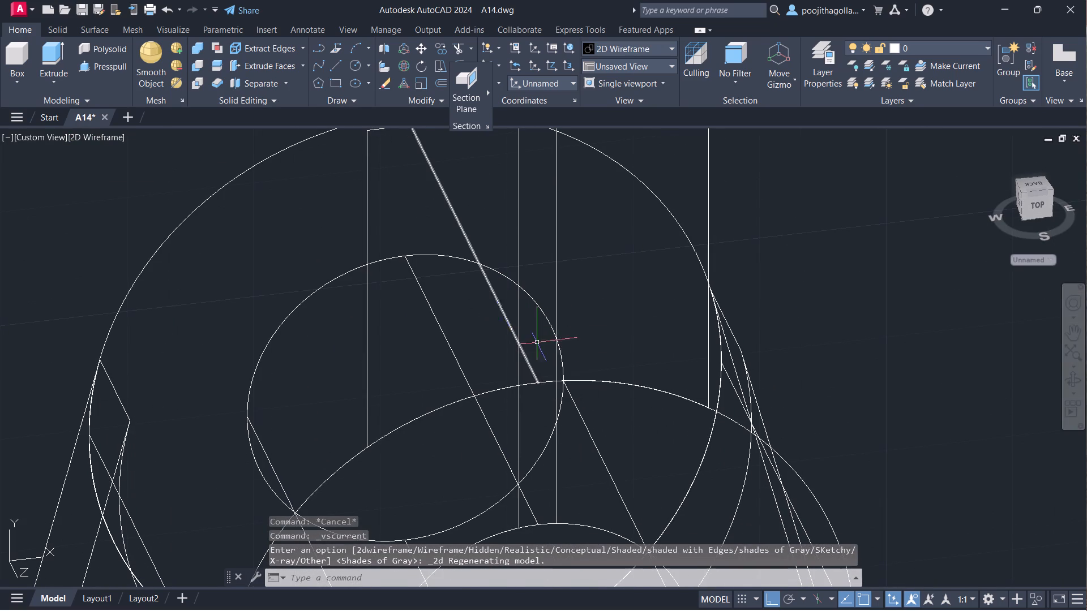
pyautogui.press('l')
pyautogui.press('Return')
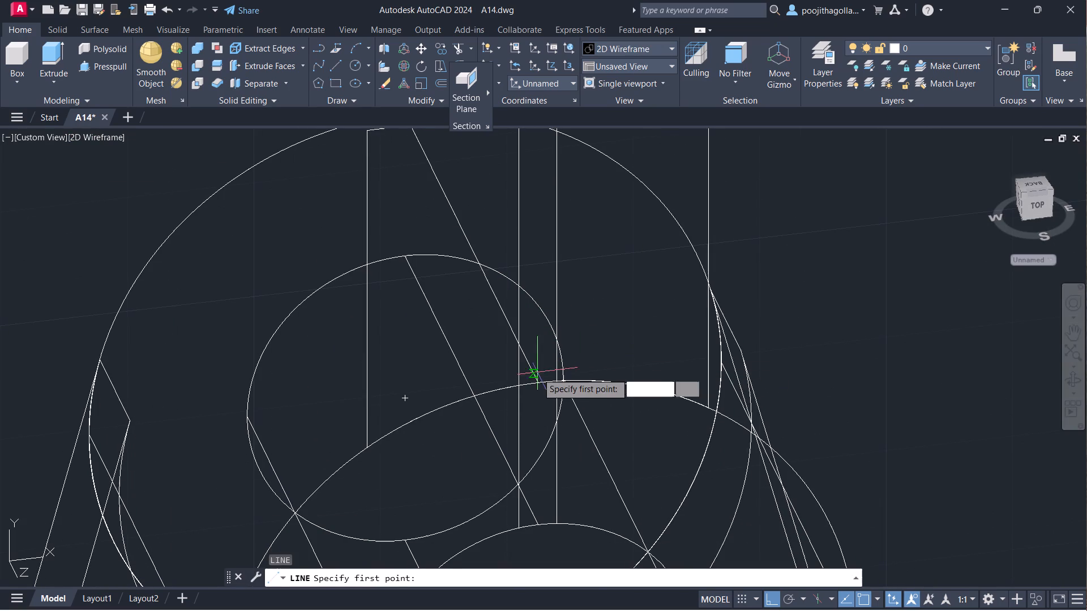
pyautogui.click(534, 379)
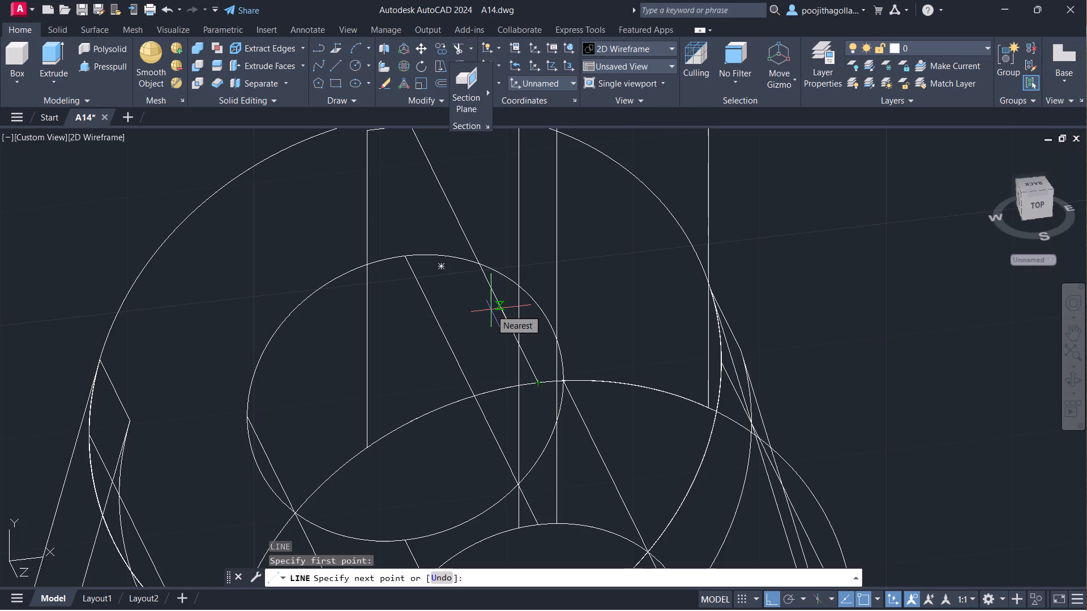
pyautogui.press('6')
pyautogui.press('Return')
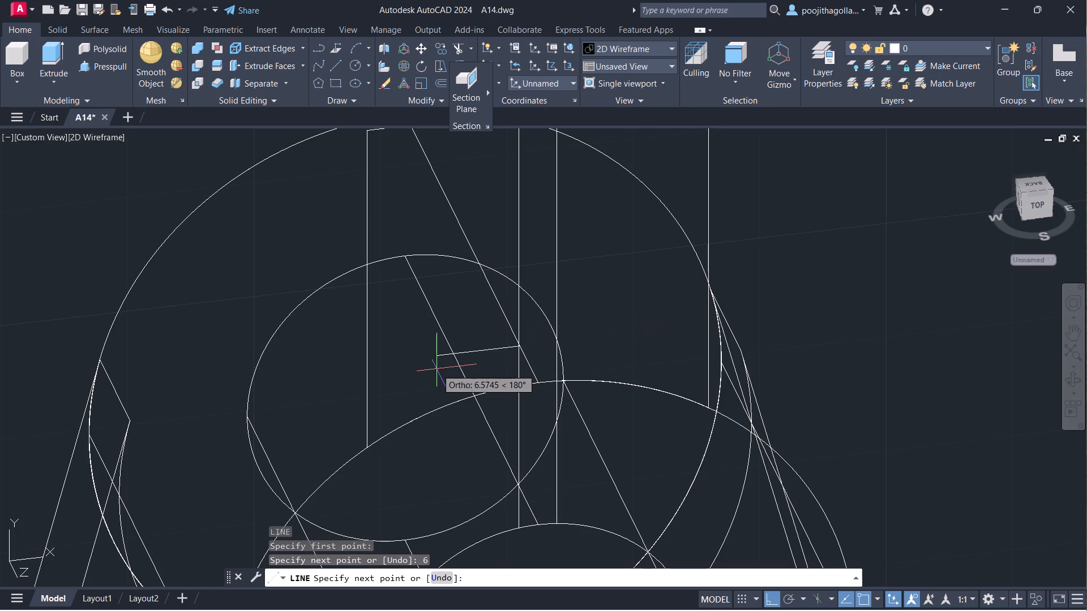
pyautogui.press('Escape')
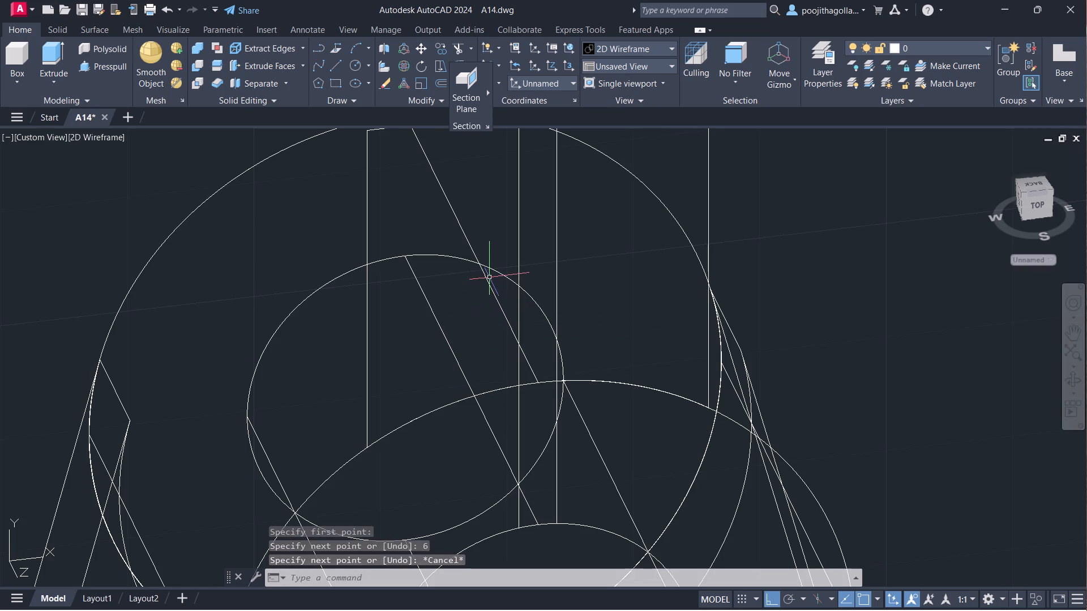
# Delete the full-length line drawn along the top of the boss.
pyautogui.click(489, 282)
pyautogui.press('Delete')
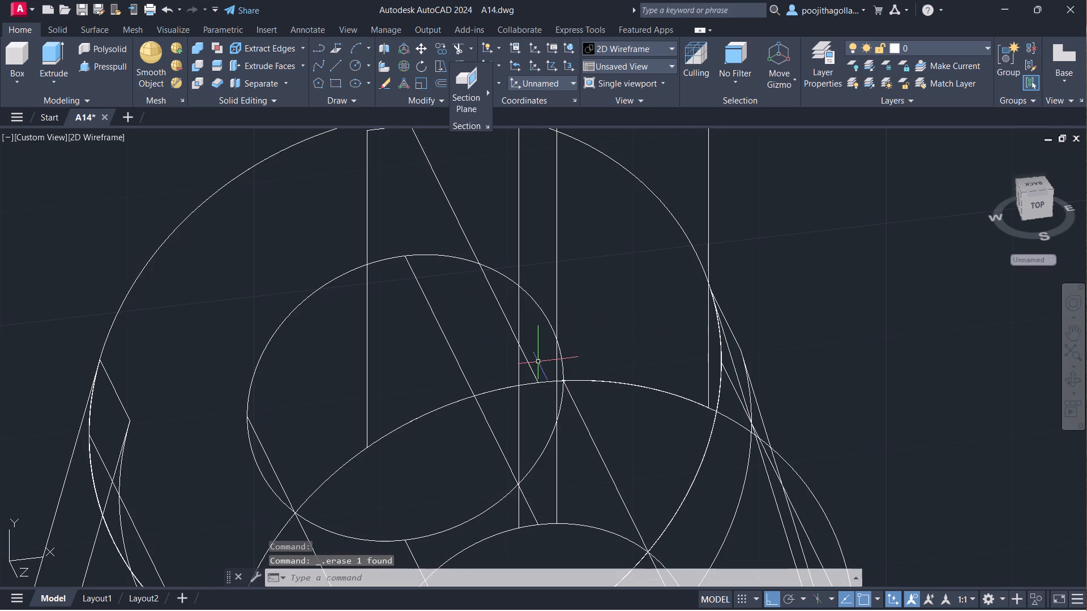
# Move the 6-unit line so its front end snaps onto the inner lower corner of the west-side lug outline.
pyautogui.click(520, 326)
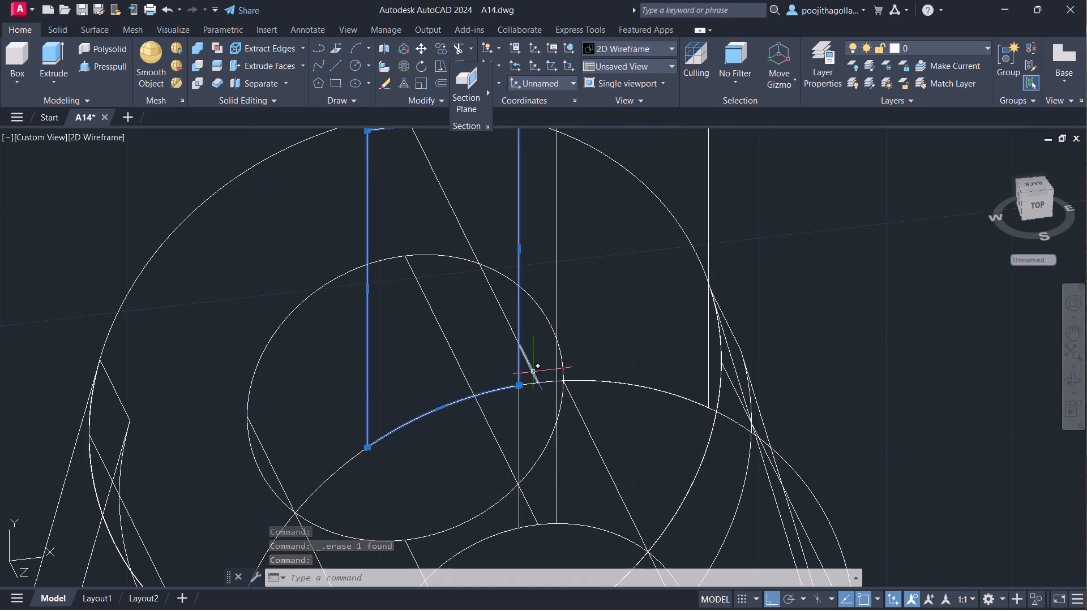
pyautogui.scroll(4, 533, 377)
pyautogui.press('Escape')
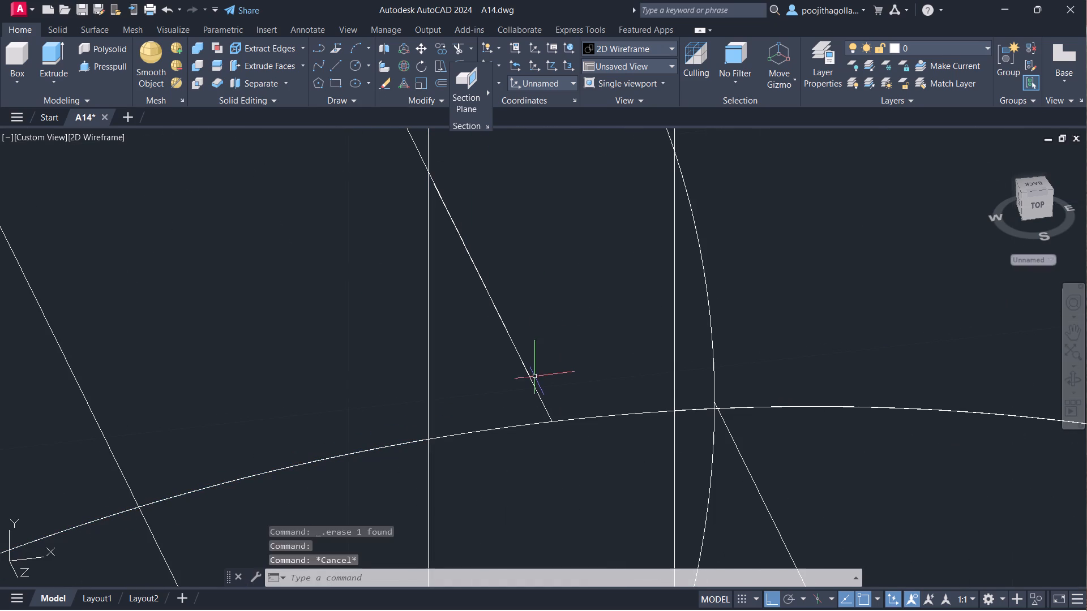
pyautogui.click(533, 384)
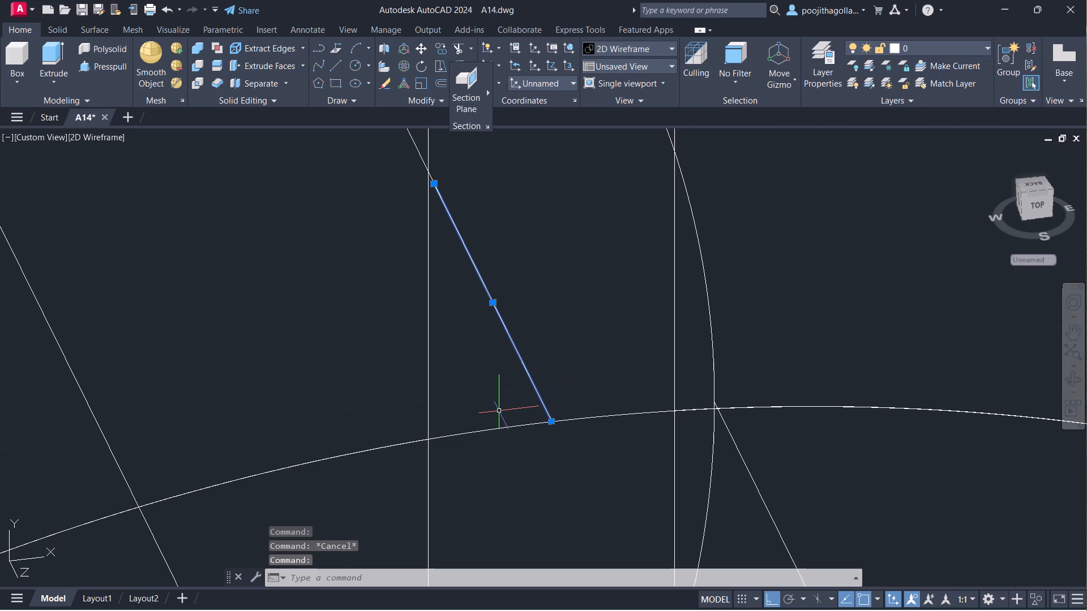
pyautogui.press('m')
pyautogui.press('Return')
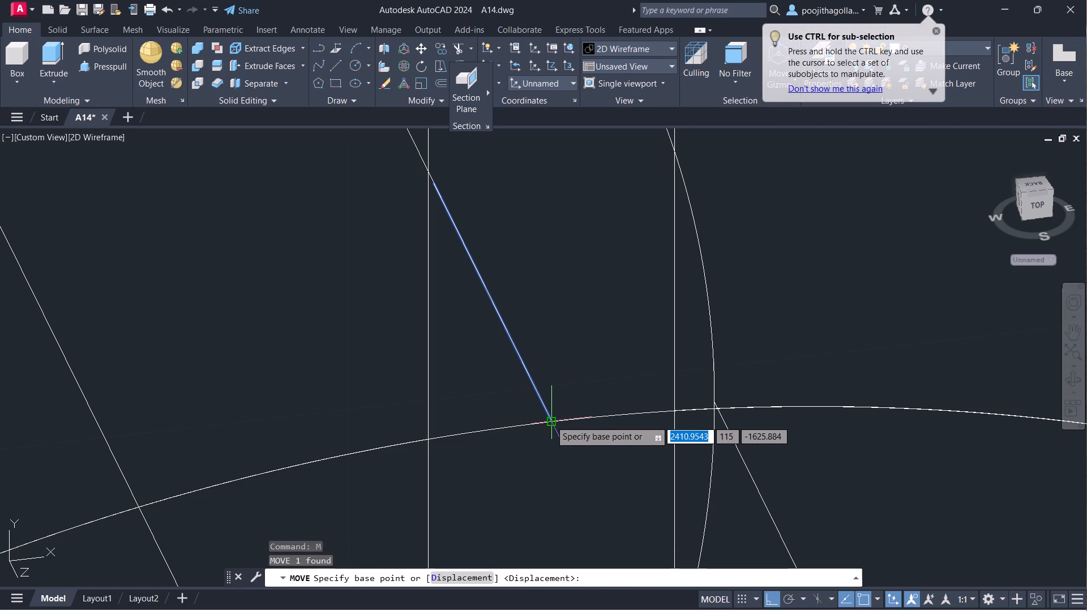
pyautogui.click(550, 420)
pyautogui.click(431, 437)
pyautogui.scroll(-4, 432, 437)
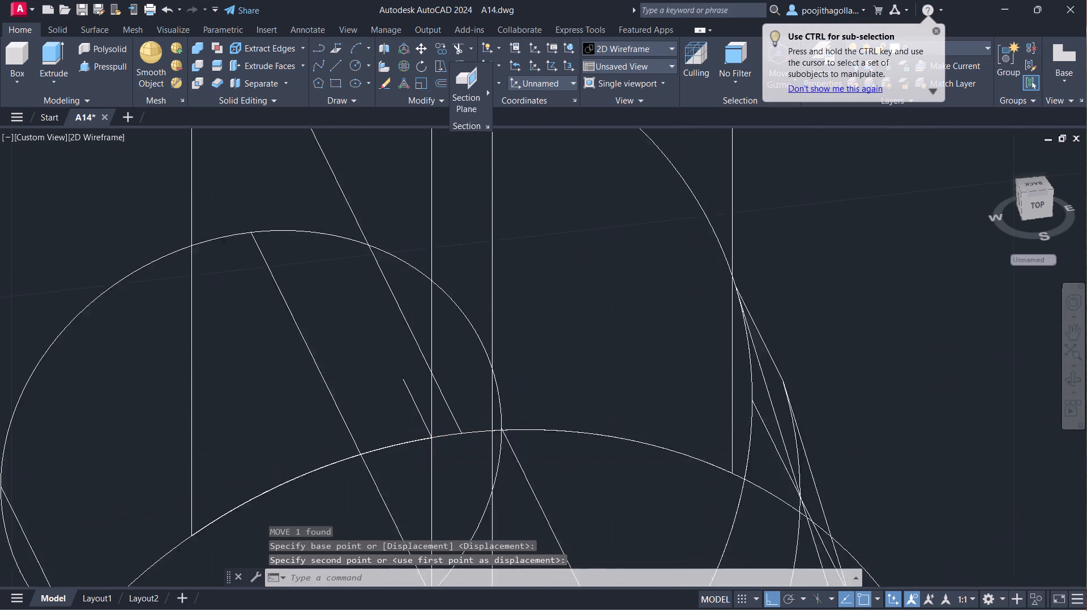
# Move both lug outlines 6 units back along the boss, from the west-side outline's inner lower corner to the guide line's far end.
pyautogui.click(501, 275)
pyautogui.click(421, 296)
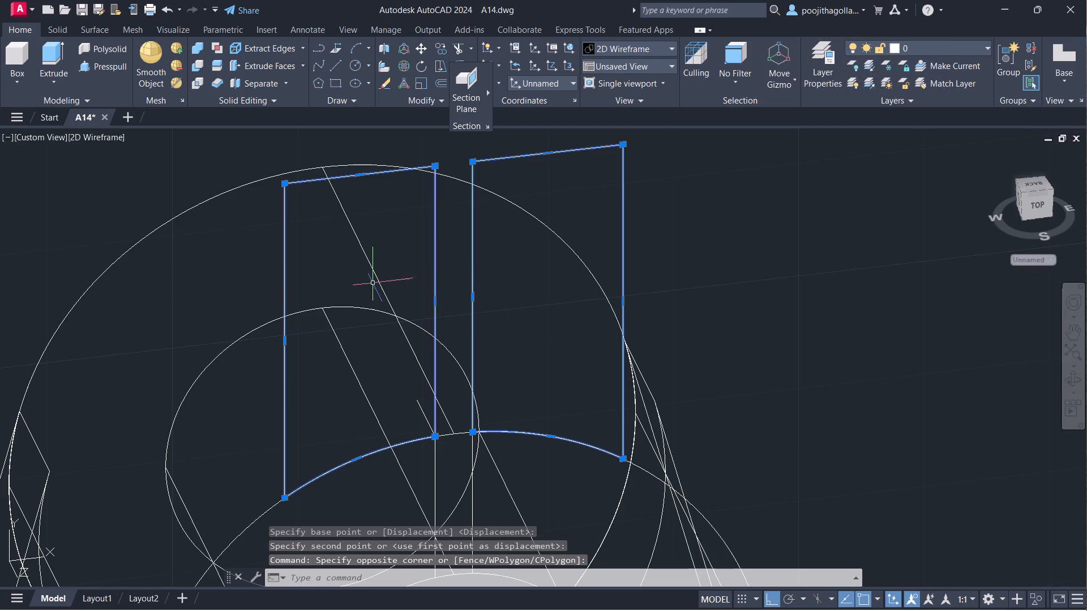
pyautogui.press('m')
pyautogui.press('Return')
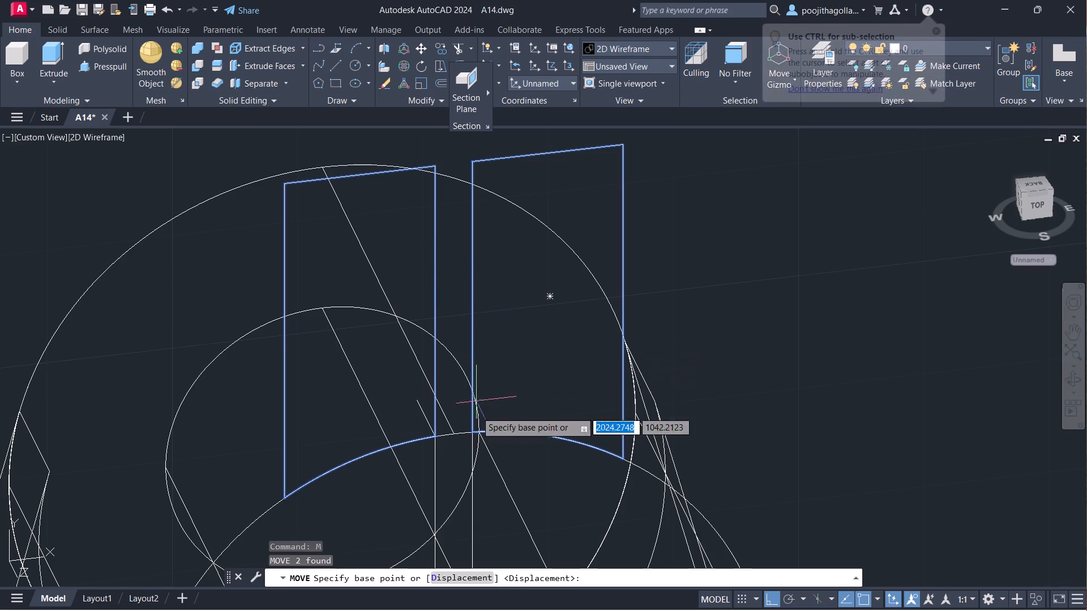
pyautogui.click(436, 432)
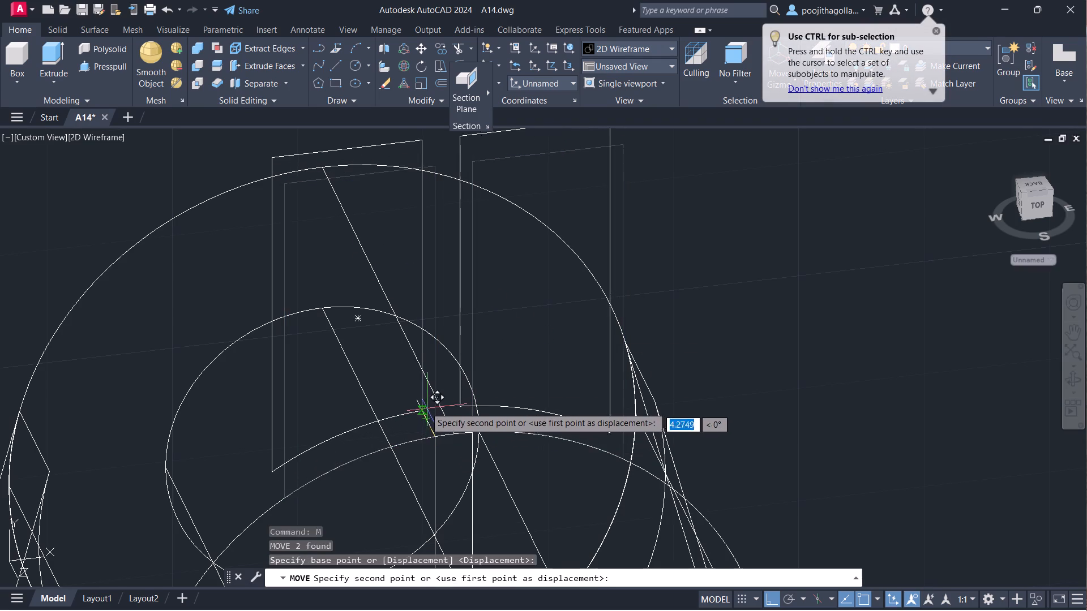
pyautogui.scroll(3, 425, 401)
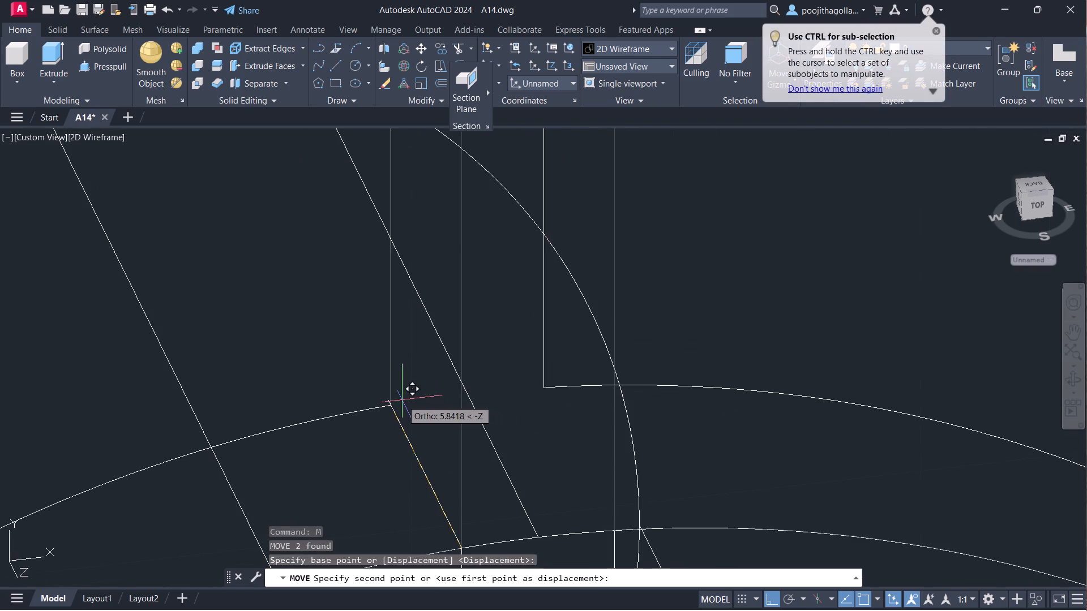
pyautogui.click(392, 402)
pyautogui.scroll(-3, 397, 402)
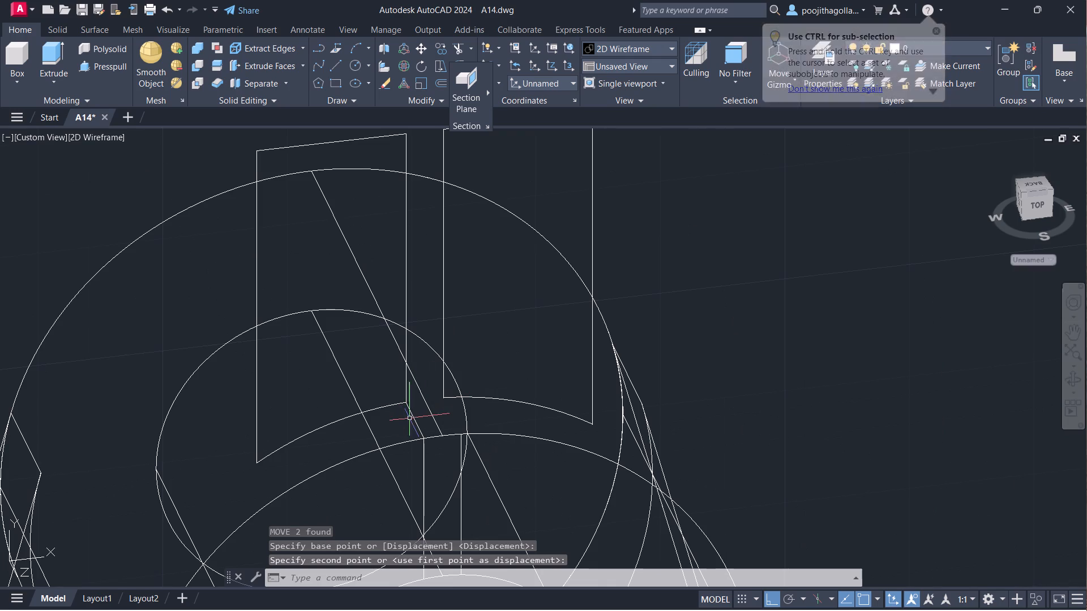
# Delete the 6-unit guide line in front of the west-side lug outline's inner lower corner.
pyautogui.click(416, 417)
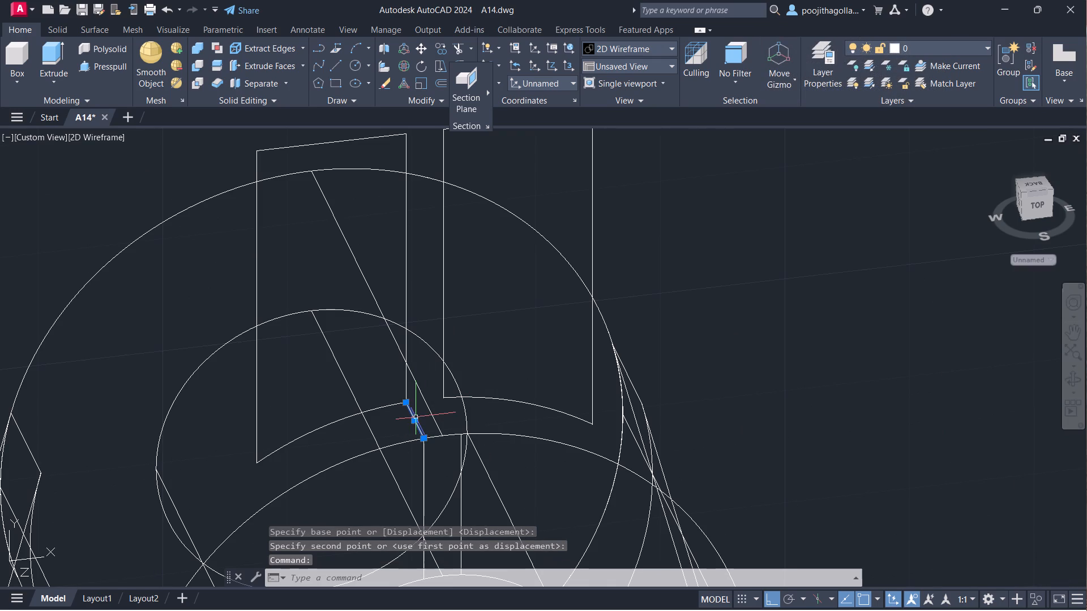
pyautogui.press('Delete')
# Switch the visual style to Shades of Gray.
pyautogui.click(99, 144)
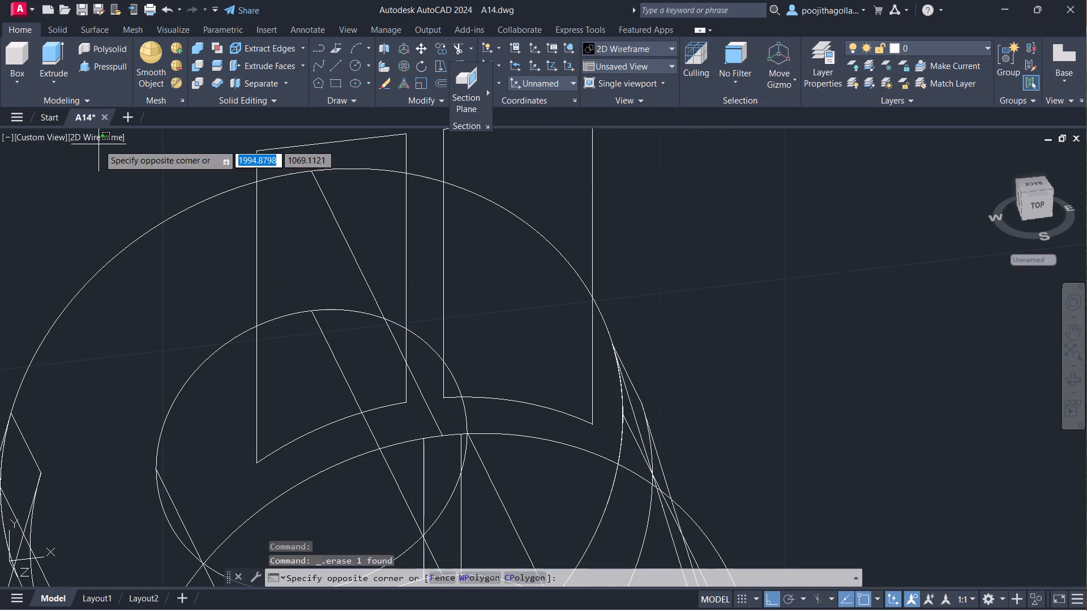
pyautogui.click(102, 141)
pyautogui.click(102, 141)
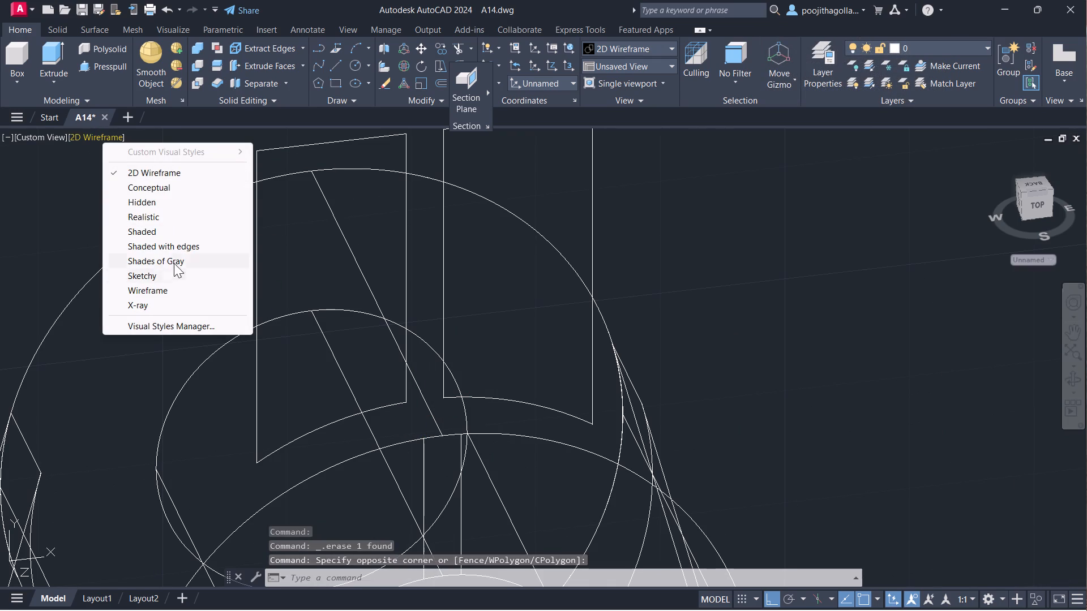
pyautogui.click(173, 259)
# Presspull both arc-bottomed lug outlines 32 units toward the back of the boss.
pyautogui.scroll(-2, 299, 245)
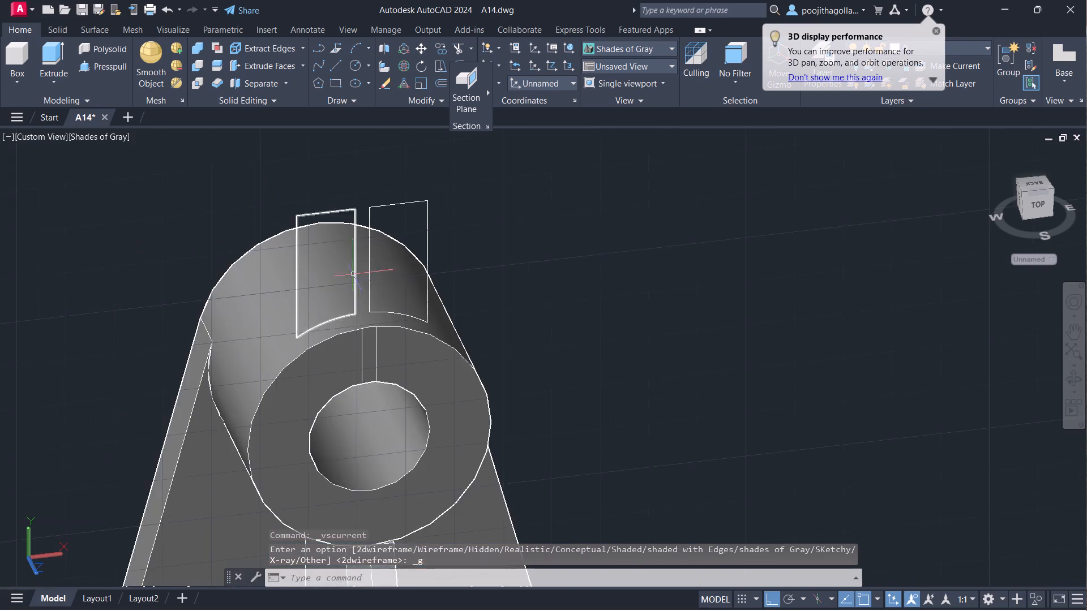
pyautogui.moveTo(377, 290); pyautogui.dragTo(446, 317, button='middle')
pyautogui.click(107, 64)
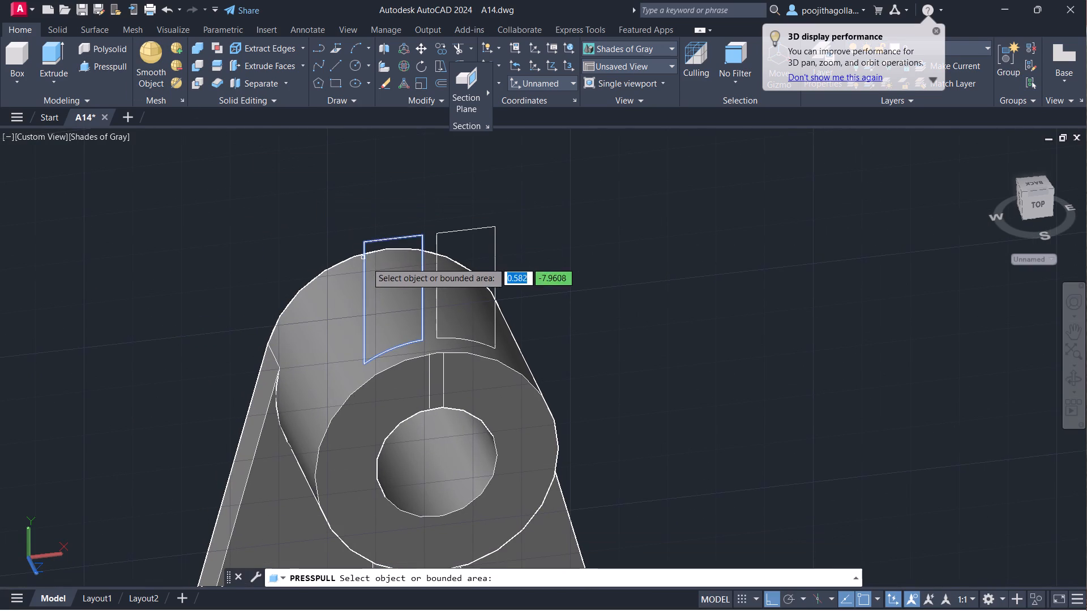
pyautogui.click(386, 240)
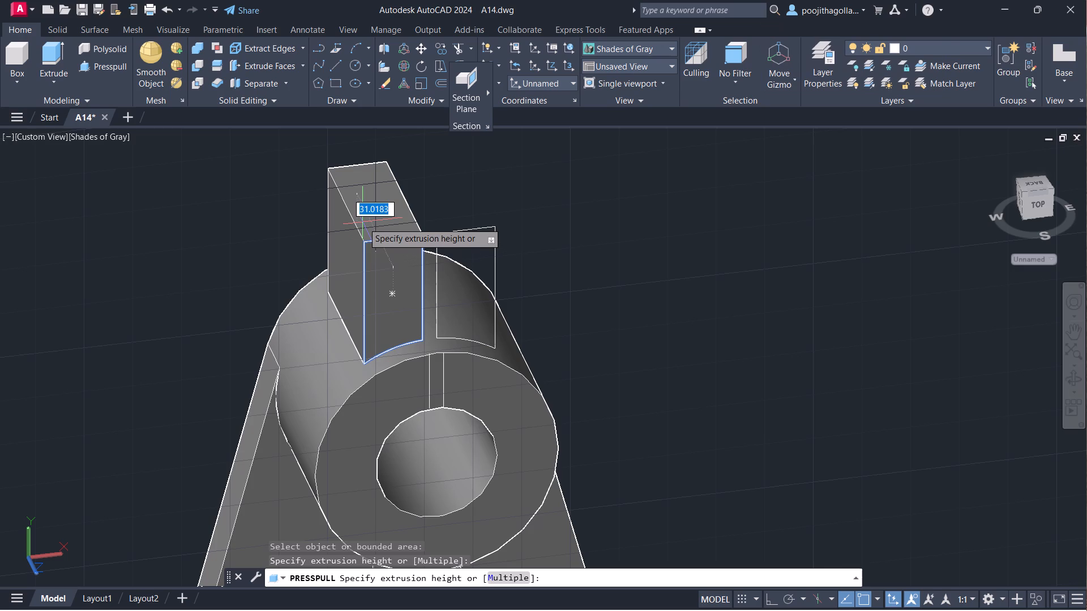
pyautogui.write('32')
pyautogui.press('Return')
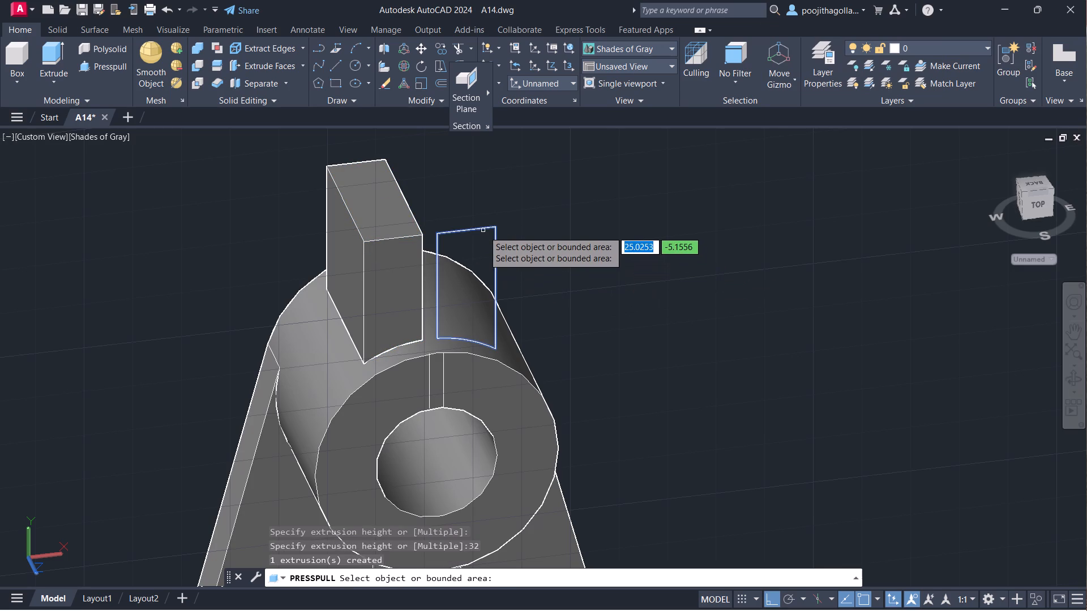
pyautogui.click(483, 231)
pyautogui.write('32')
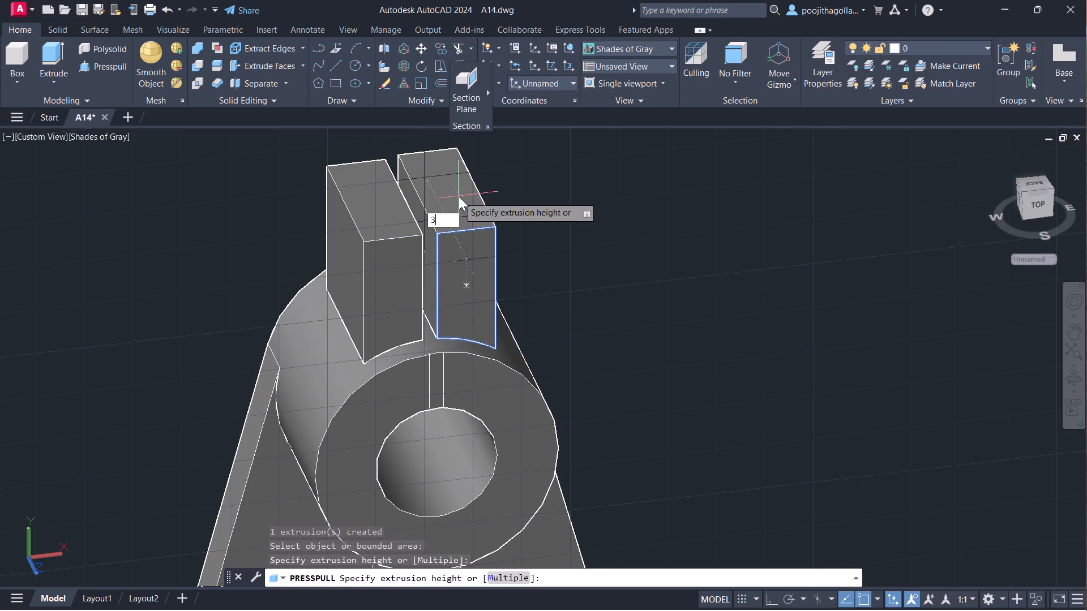
pyautogui.press('Return')
pyautogui.press('Escape')
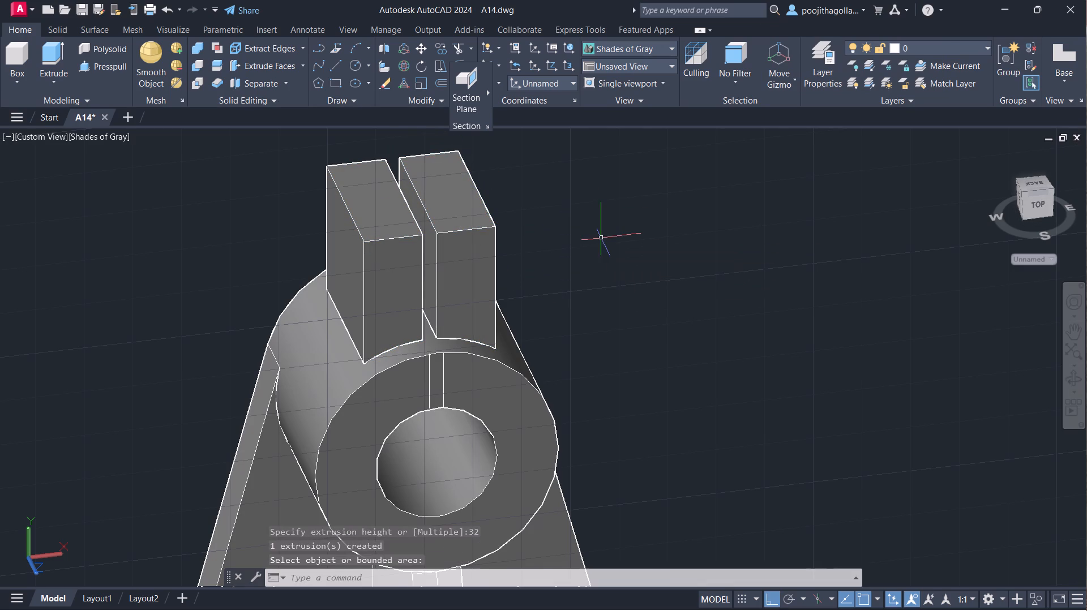
# Presspull the narrow strip above the bore on the boss's front face back through the boss to cut the slot.
pyautogui.scroll(-1, 605, 247)
pyautogui.moveTo(607, 281); pyautogui.dragTo(585, 257, button='middle')
pyautogui.scroll(1, 546, 260)
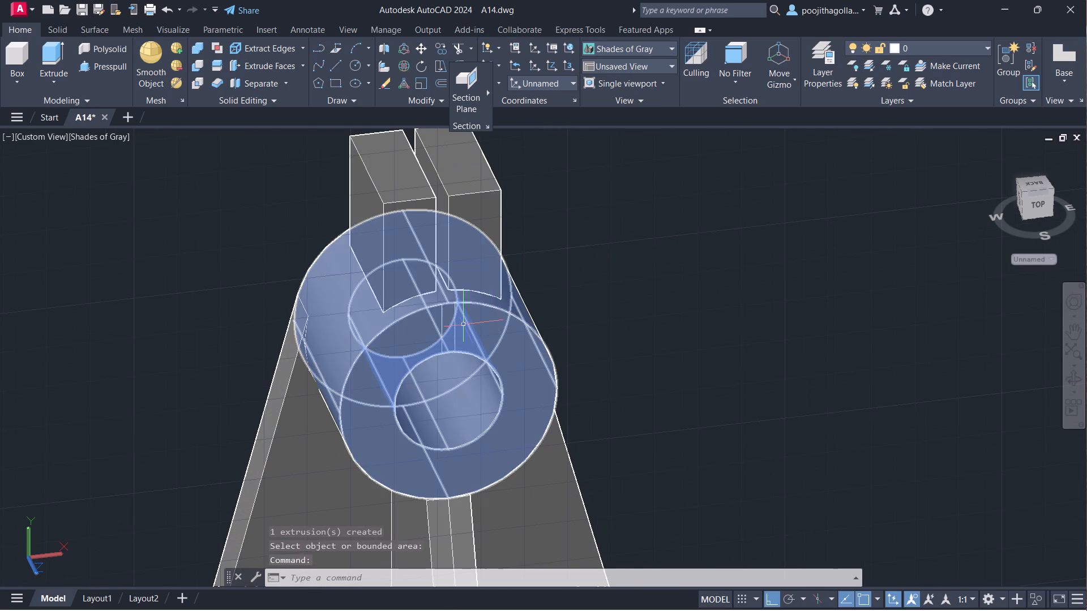
pyautogui.scroll(5, 464, 325)
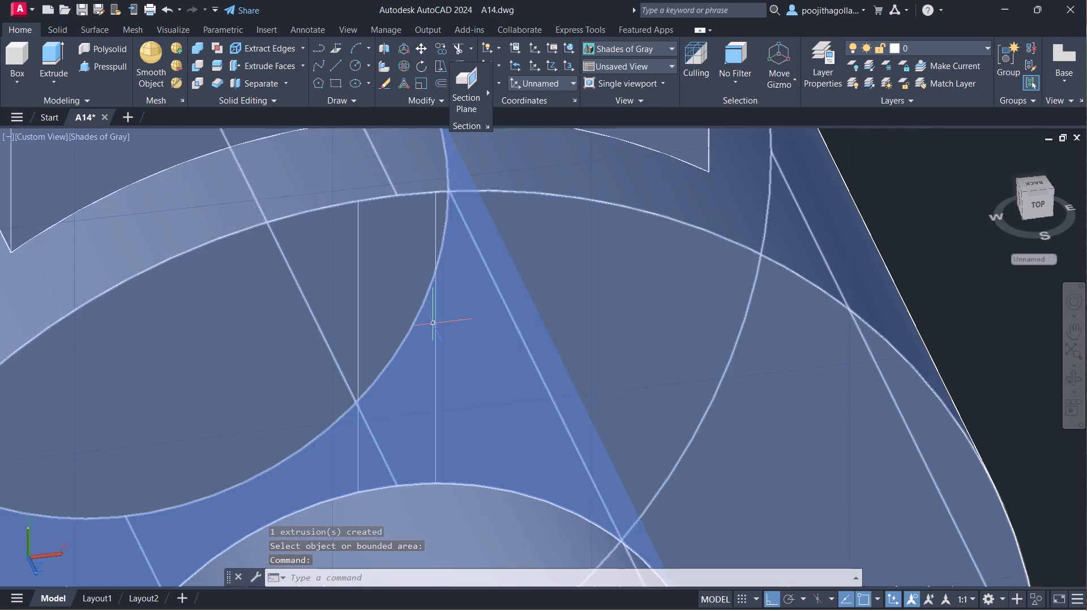
pyautogui.click(436, 317)
pyautogui.scroll(-2, 436, 317)
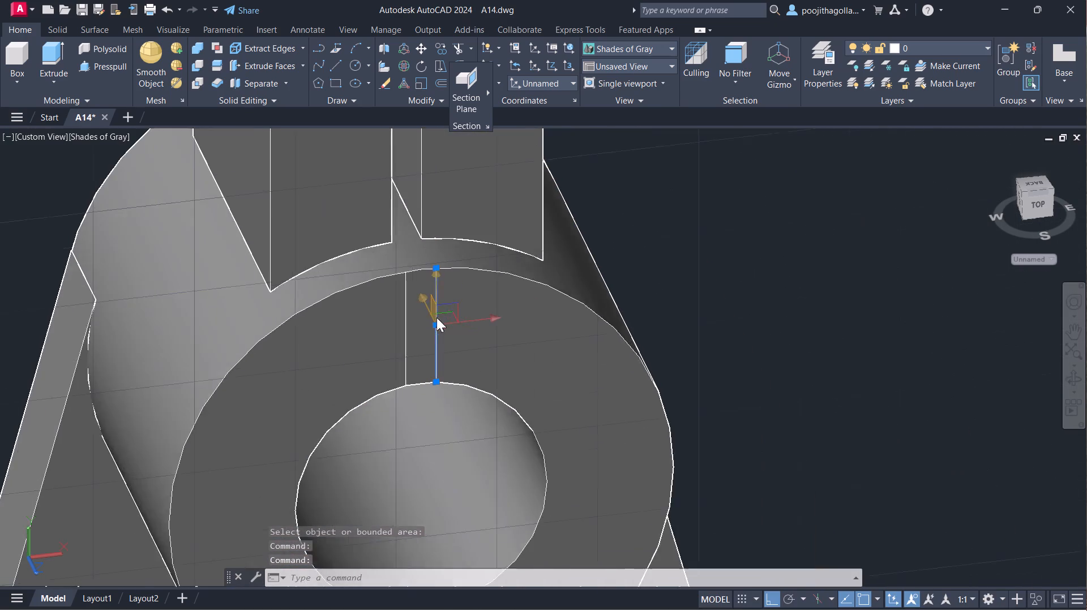
pyautogui.scroll(-1, 436, 317)
pyautogui.press('Escape')
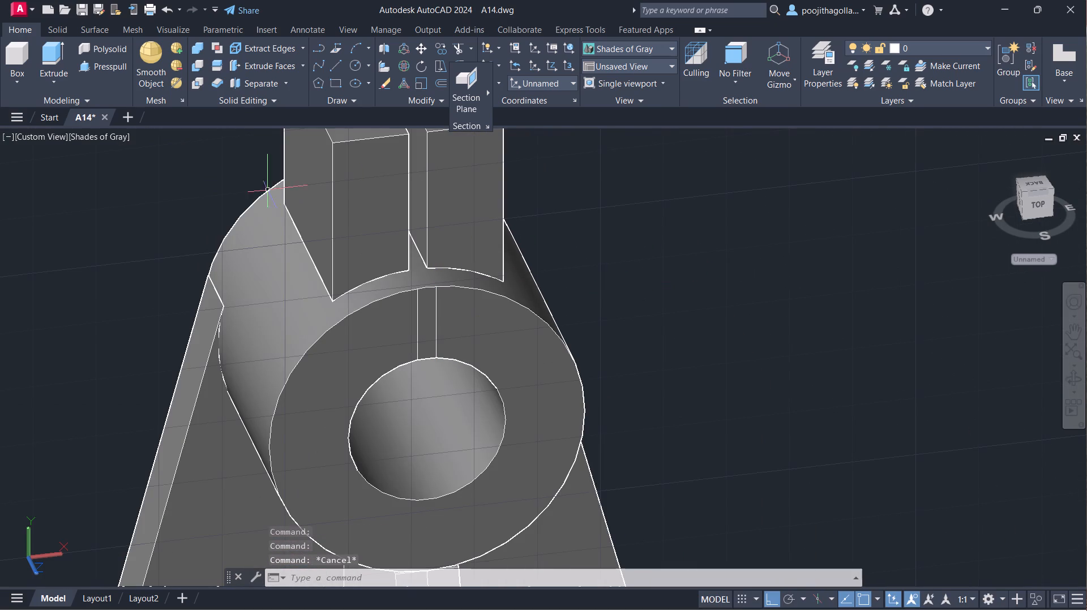
pyautogui.click(109, 64)
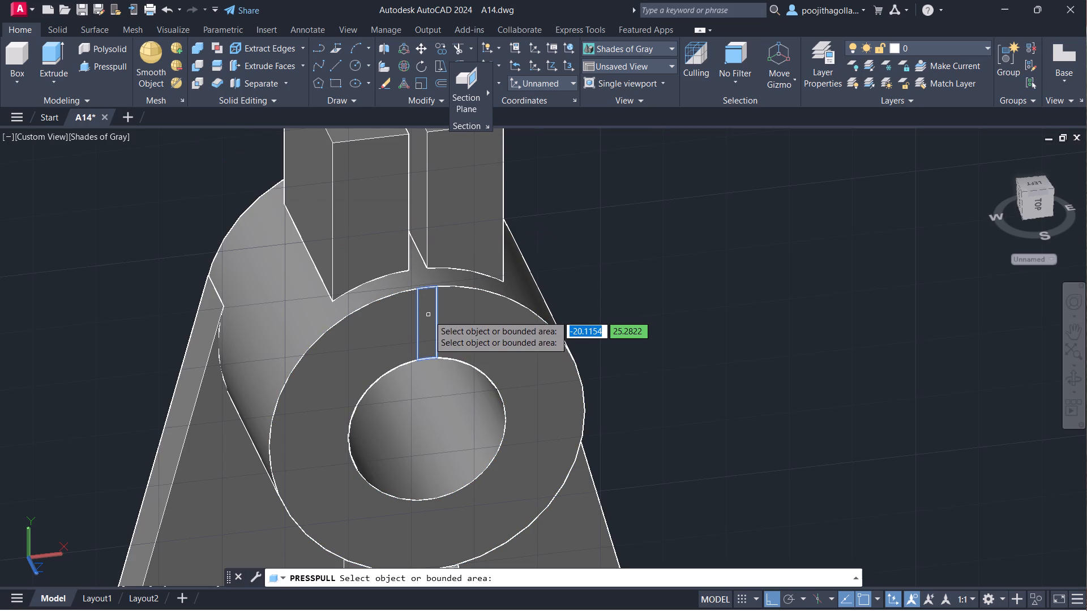
pyautogui.click(429, 315)
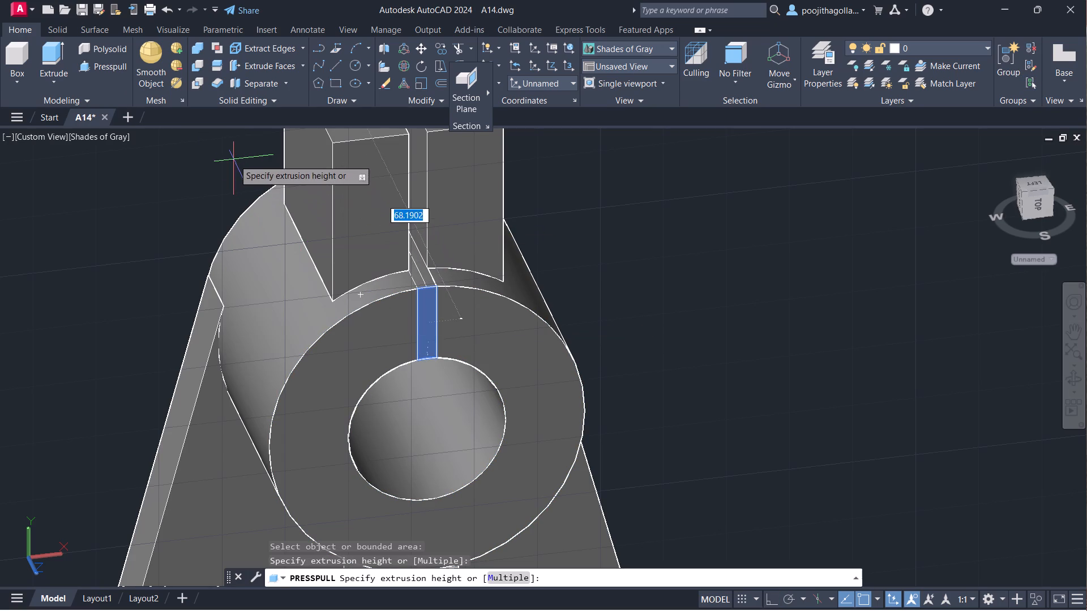
pyautogui.click(234, 158)
pyautogui.press('Escape')
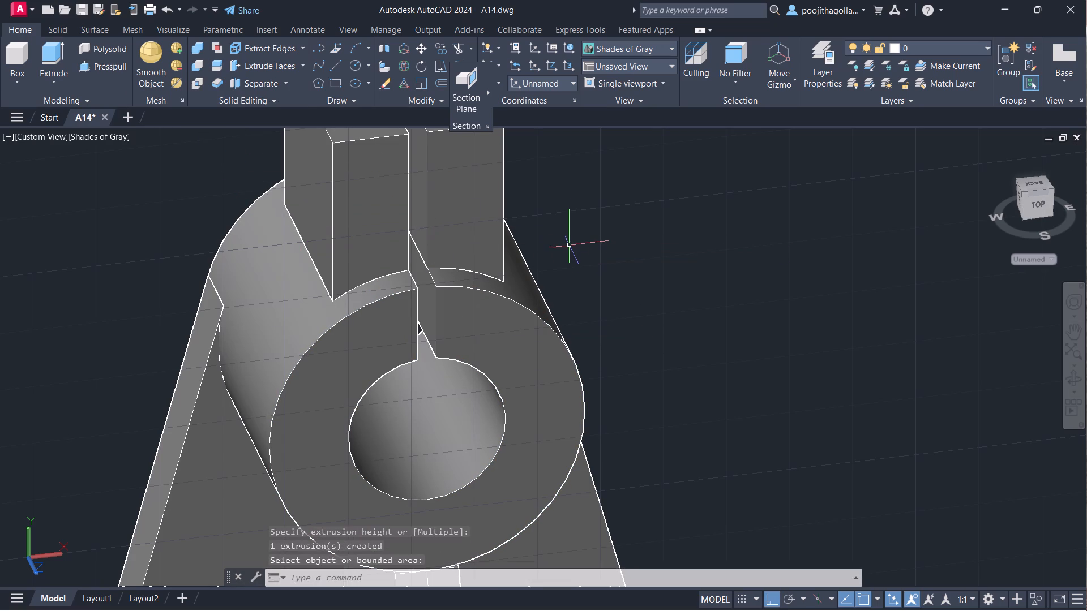
# Examine the shaded bracket, from the lugs and slotted boss down to the rib and base.
pyautogui.moveTo(574, 276); pyautogui.dragTo(571, 383, button='middle')
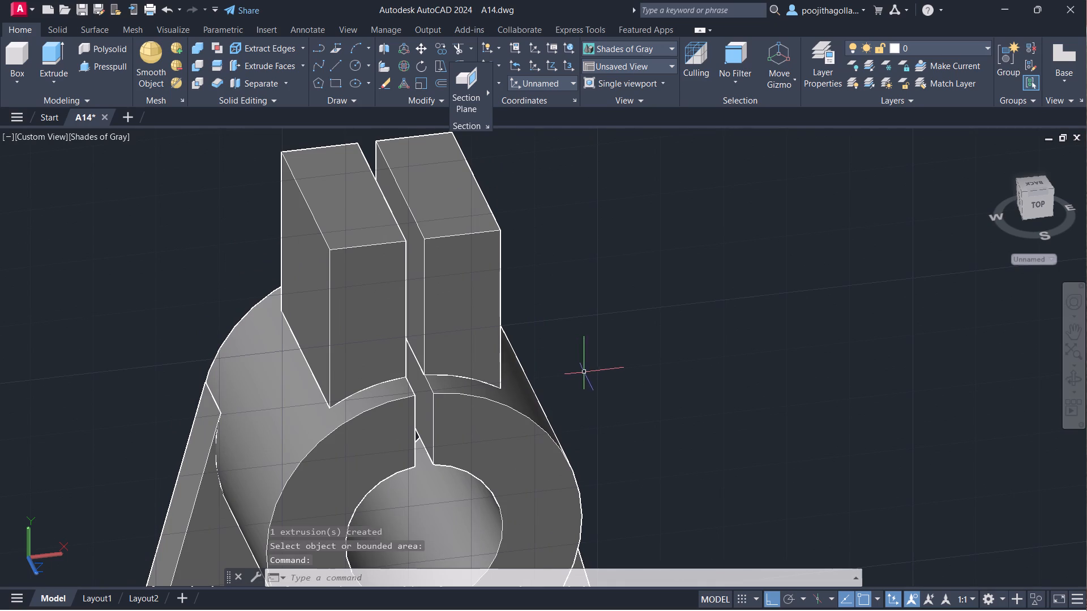
pyautogui.moveTo(579, 388); pyautogui.dragTo(580, 348, button='middle')
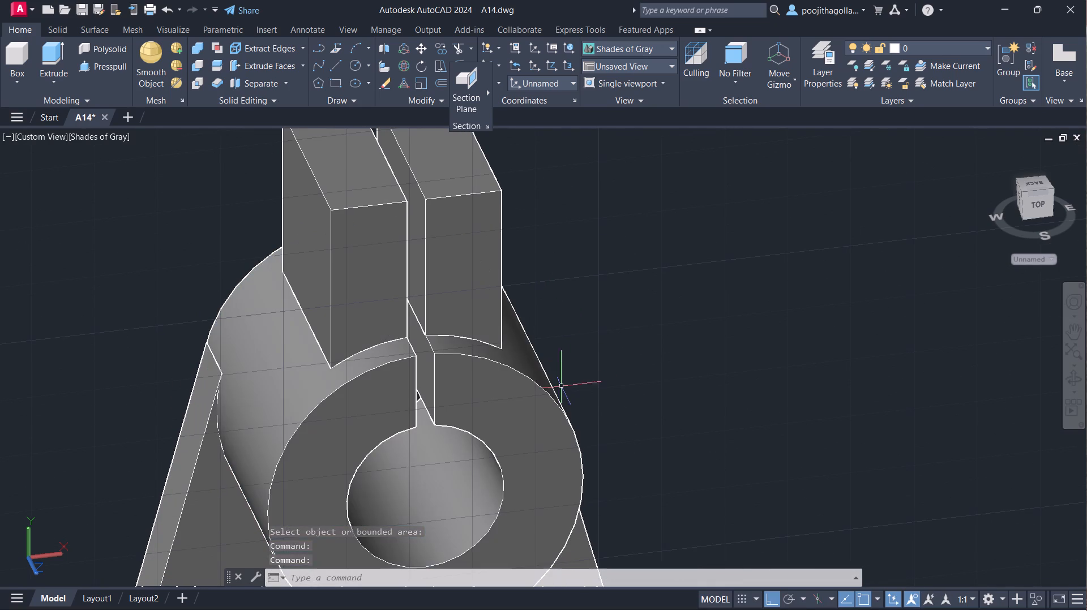
pyautogui.scroll(-2, 577, 376)
pyautogui.moveTo(604, 384); pyautogui.dragTo(607, 298, button='middle')
pyautogui.scroll(-1, 611, 341)
pyautogui.moveTo(619, 345); pyautogui.dragTo(608, 316, button='middle')
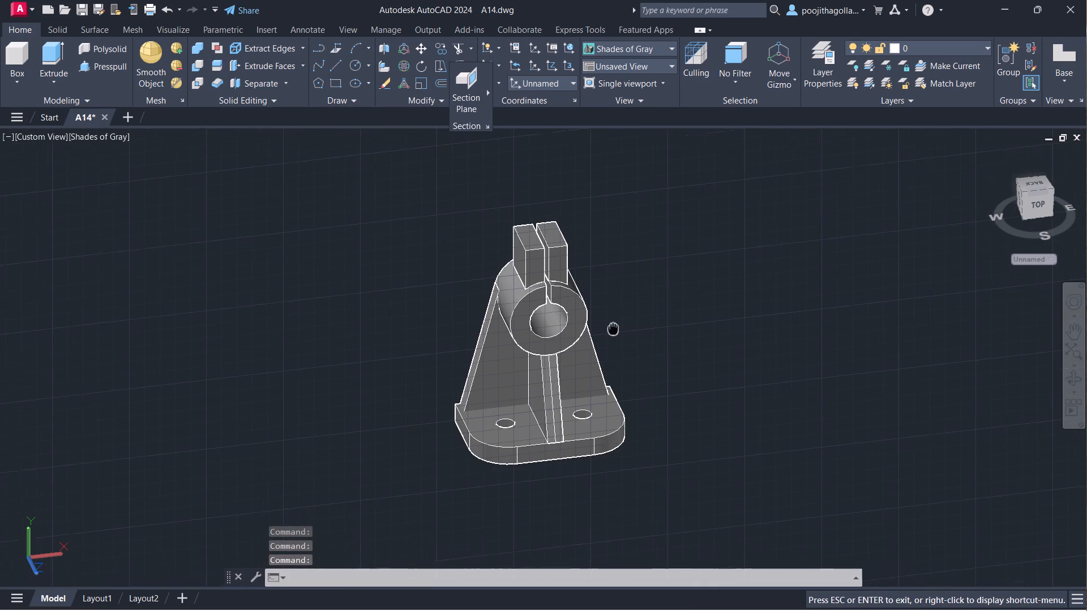
pyautogui.moveTo(608, 316); pyautogui.dragTo(604, 299, button='middle')
pyautogui.scroll(1, 602, 299)
pyautogui.moveTo(602, 299); pyautogui.dragTo(593, 307, button='middle')
pyautogui.scroll(1, 602, 299)
pyautogui.moveTo(566, 315); pyautogui.dragTo(546, 293, button='middle')
pyautogui.scroll(-1, 549, 289)
pyautogui.moveTo(549, 289); pyautogui.dragTo(551, 311, button='middle')
pyautogui.scroll(1, 551, 313)
pyautogui.moveTo(551, 313); pyautogui.dragTo(555, 334, button='middle')
pyautogui.scroll(1, 558, 328)
pyautogui.scroll(-1, 558, 328)
pyautogui.moveTo(558, 328); pyautogui.dragTo(557, 320, button='middle')
pyautogui.moveTo(557, 328); pyautogui.dragTo(558, 341, button='middle')
pyautogui.scroll(1, 558, 342)
pyautogui.moveTo(558, 342); pyautogui.dragTo(558, 303, button='middle')
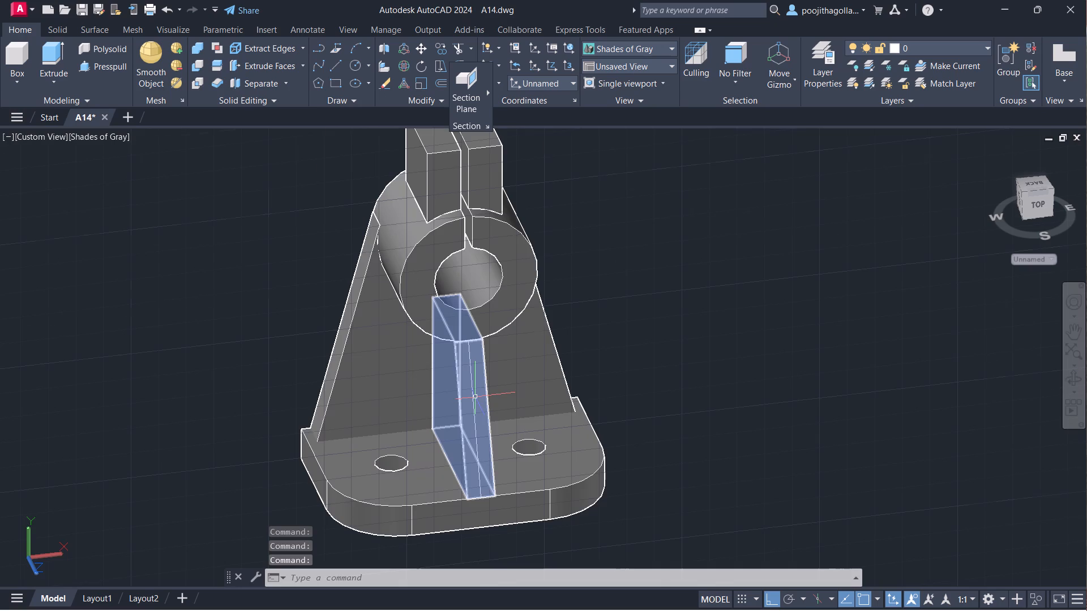
# Delete the leftover rib profile outline running along the middle of the rib, using the 2D Wireframe visual style.
pyautogui.scroll(4, 476, 397)
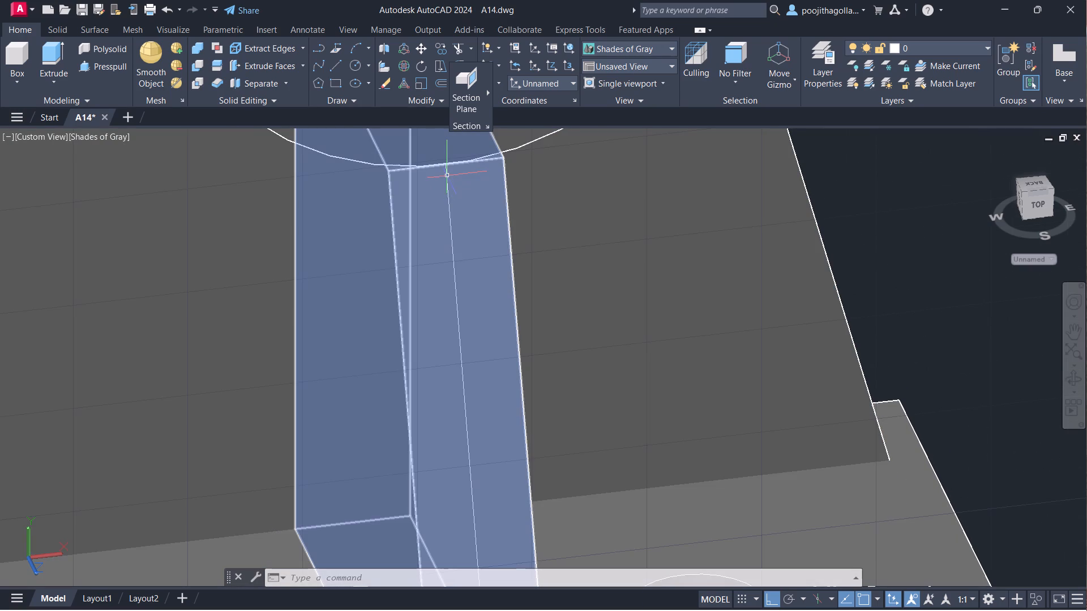
pyautogui.click(448, 174)
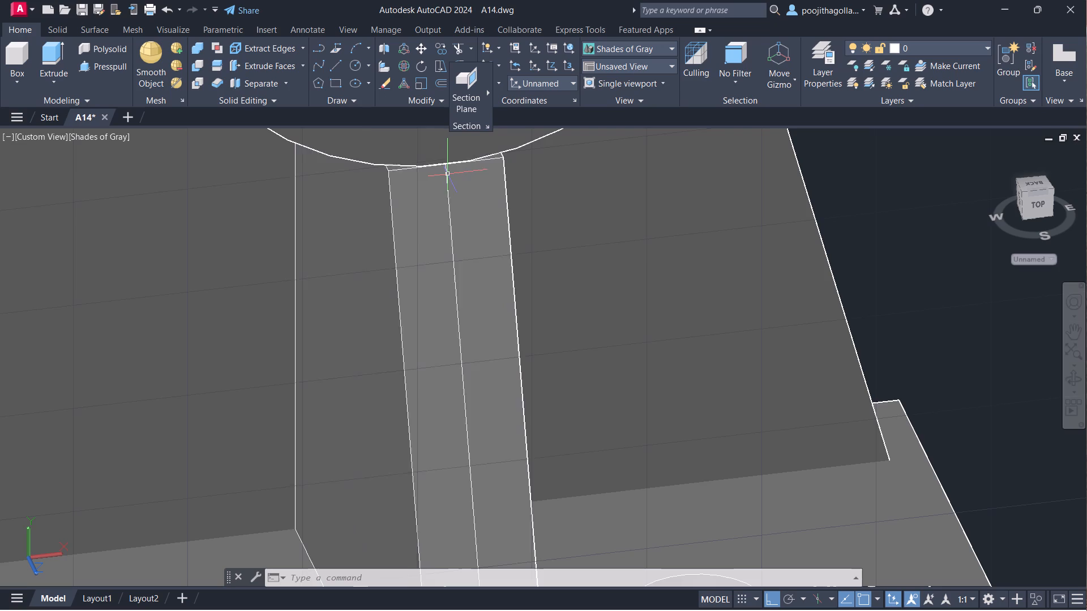
pyautogui.press('Escape')
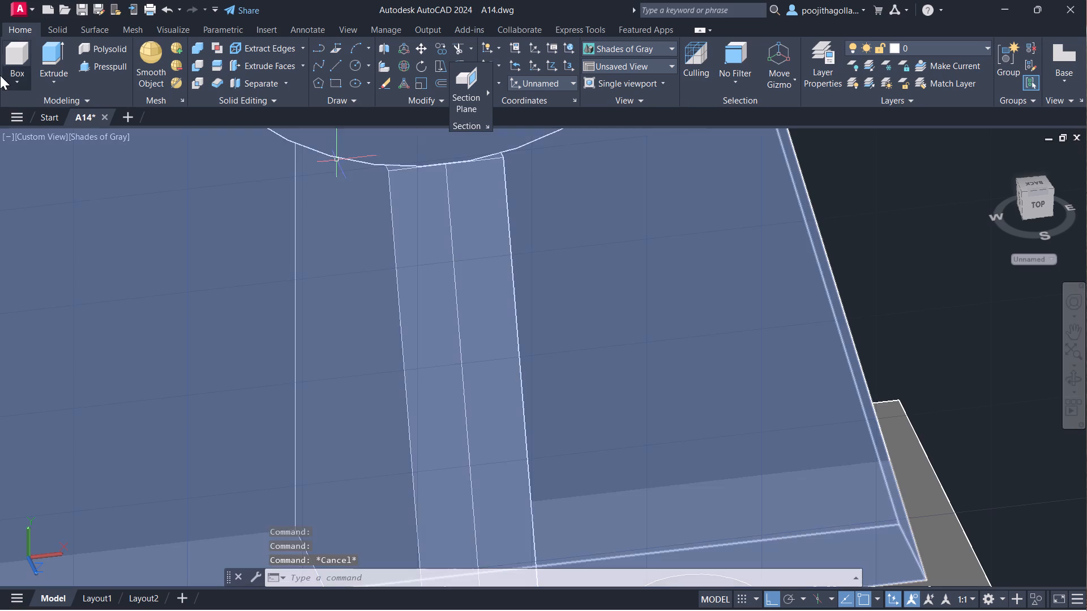
pyautogui.click(39, 135)
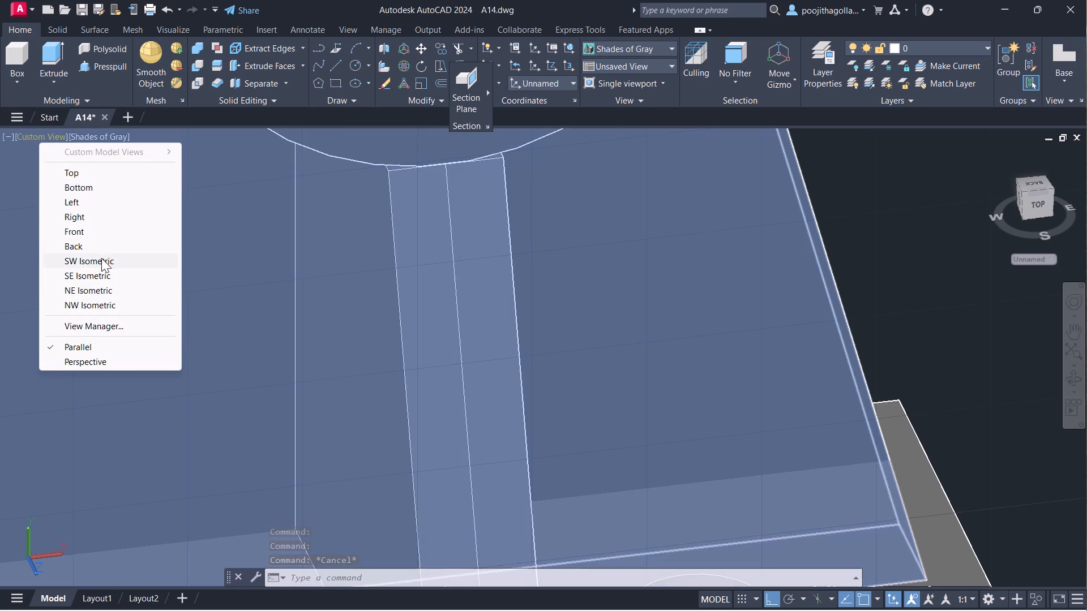
pyautogui.click(19, 171)
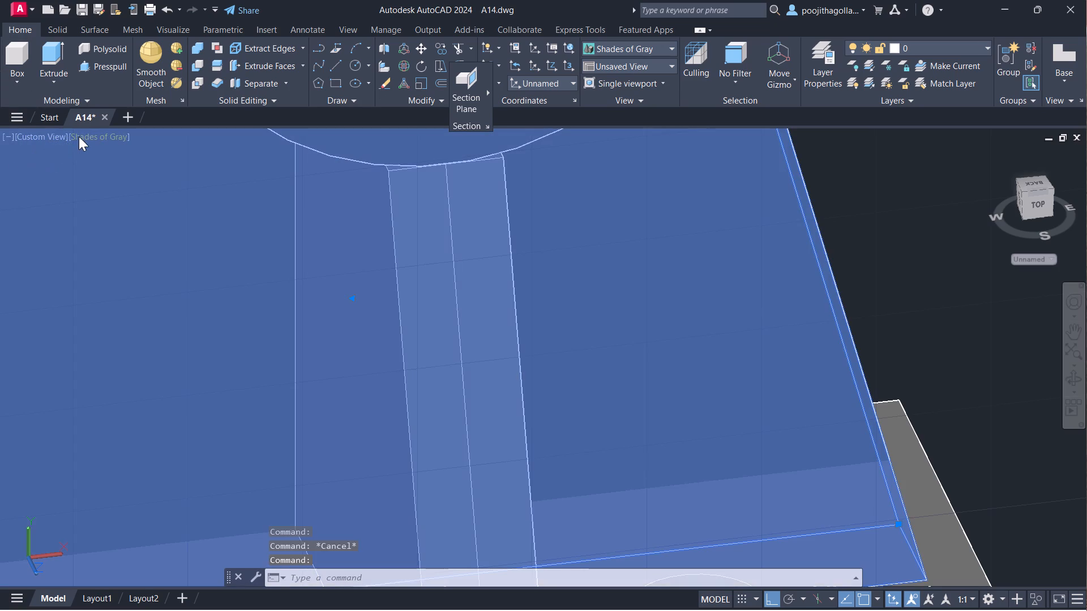
pyautogui.click(79, 135)
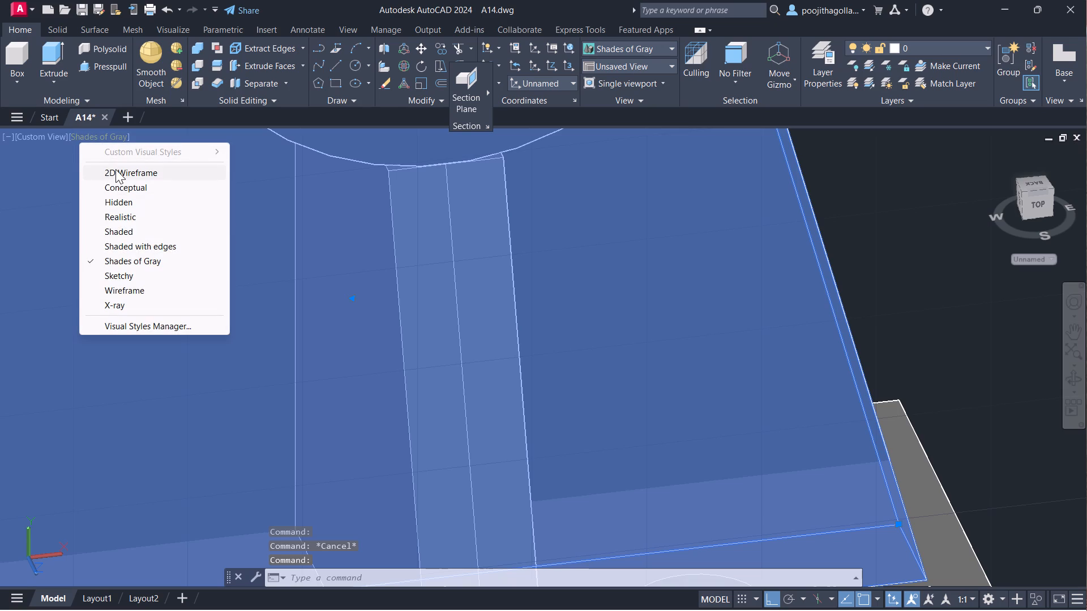
pyautogui.click(115, 169)
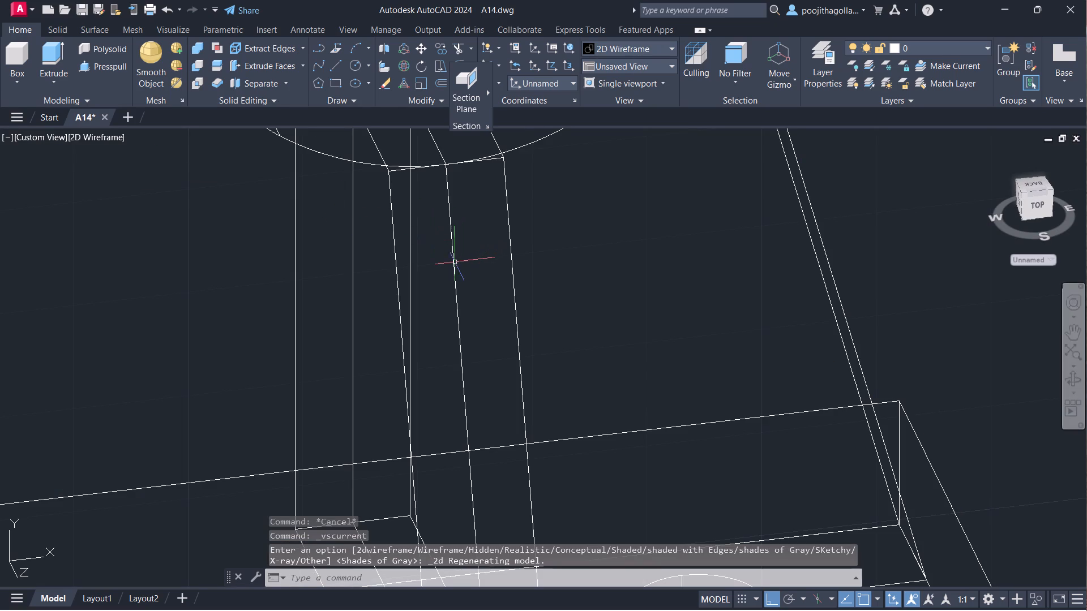
pyautogui.click(453, 268)
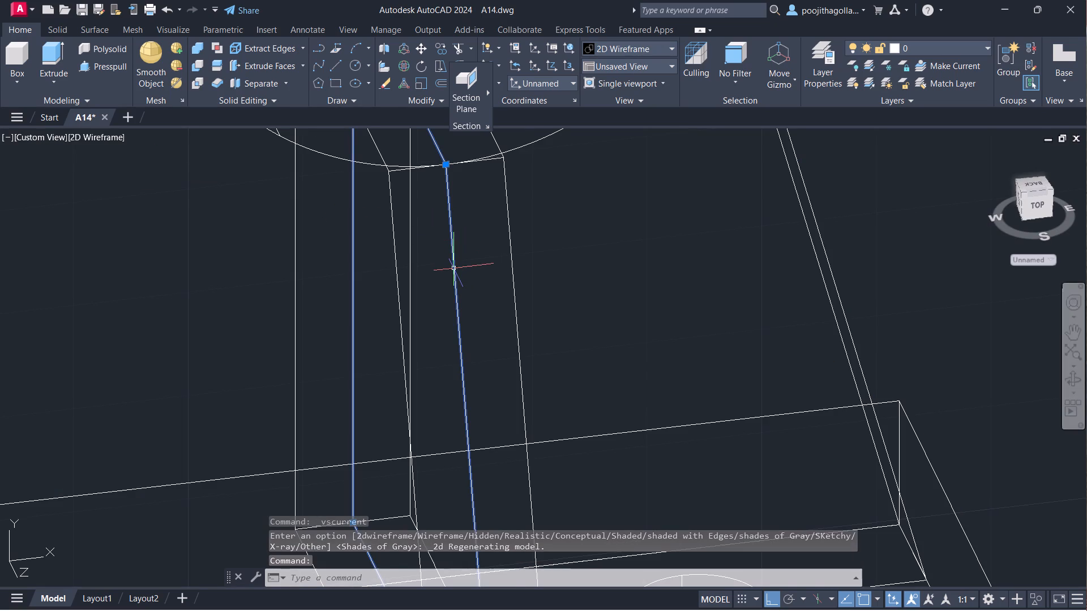
pyautogui.press('Delete')
# Shade the bracket in the Shades of Gray visual style with the west-side lug's outer face in view.
pyautogui.scroll(-3, 485, 282)
pyautogui.moveTo(503, 283); pyautogui.dragTo(503, 302, button='middle')
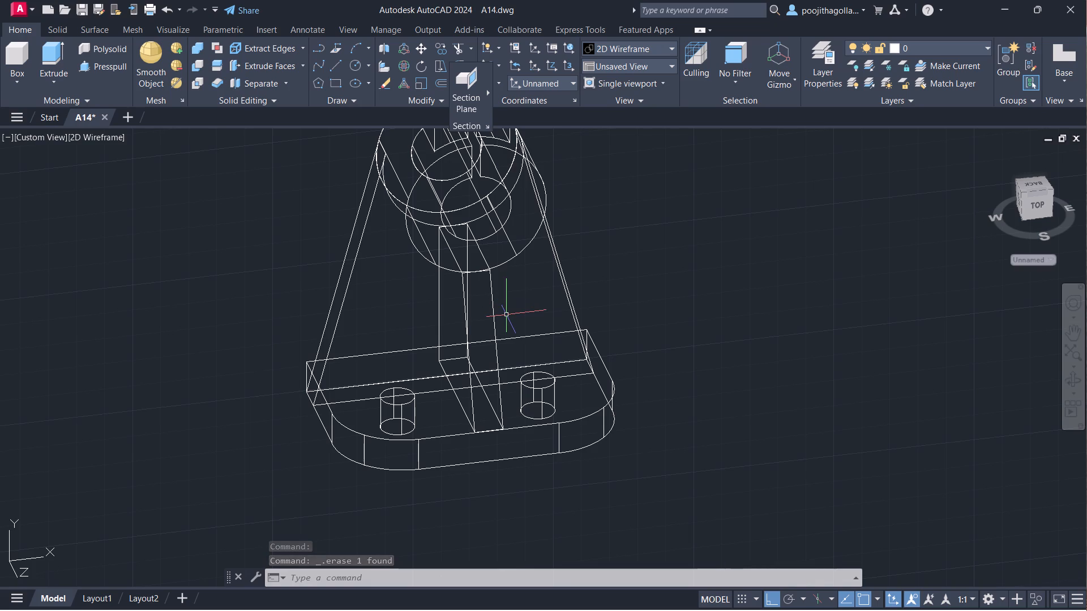
pyautogui.scroll(-1, 506, 315)
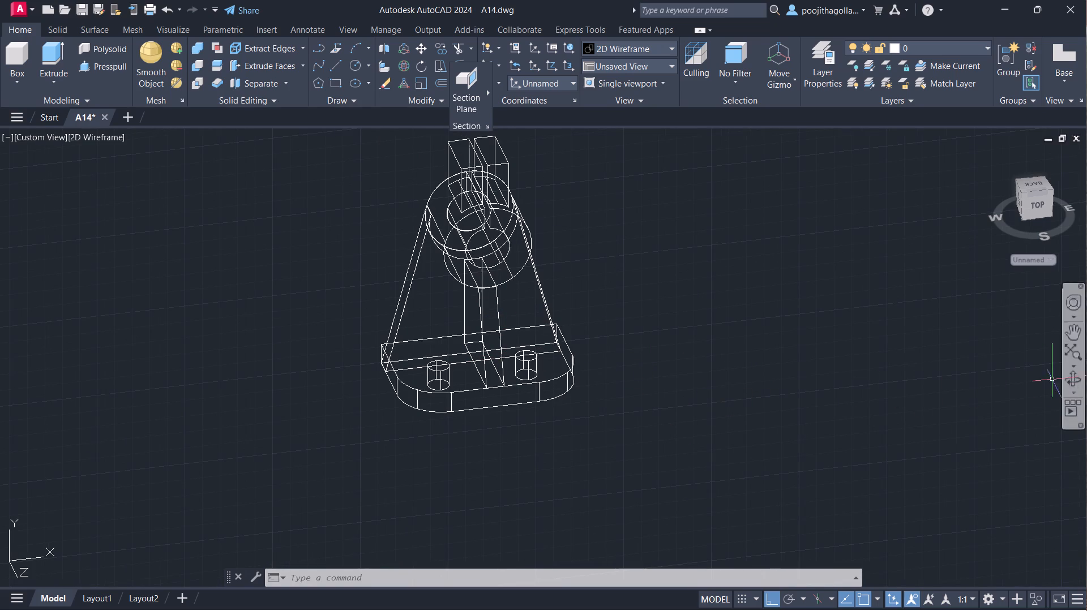
pyautogui.click(1071, 378)
pyautogui.moveTo(684, 382); pyautogui.dragTo(757, 390)
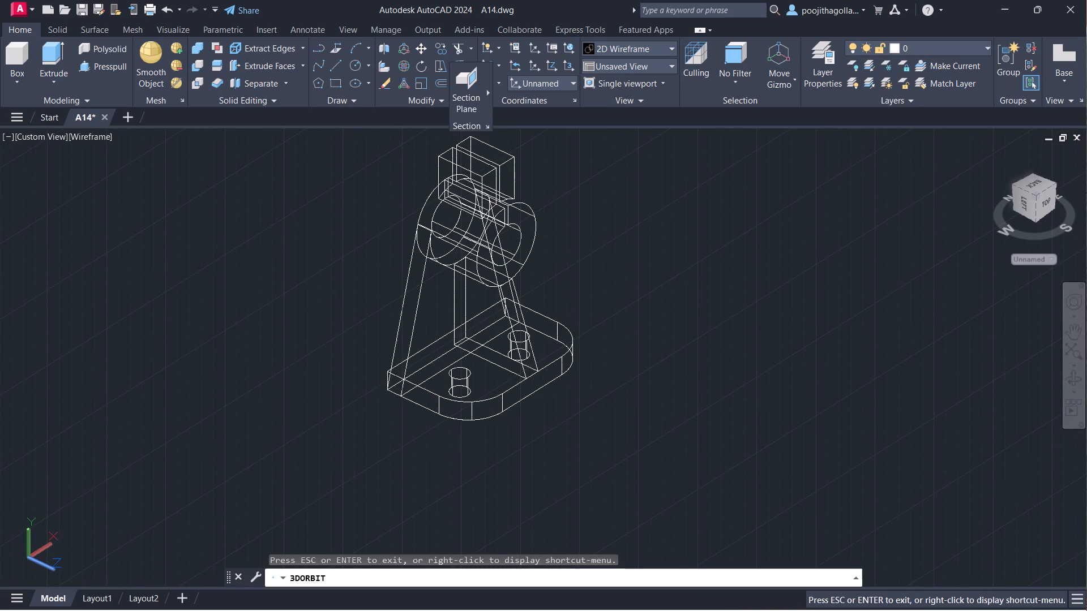
pyautogui.scroll(2, 611, 309)
pyautogui.moveTo(611, 316); pyautogui.dragTo(611, 463, button='middle')
pyautogui.press('Escape')
pyautogui.click(92, 134)
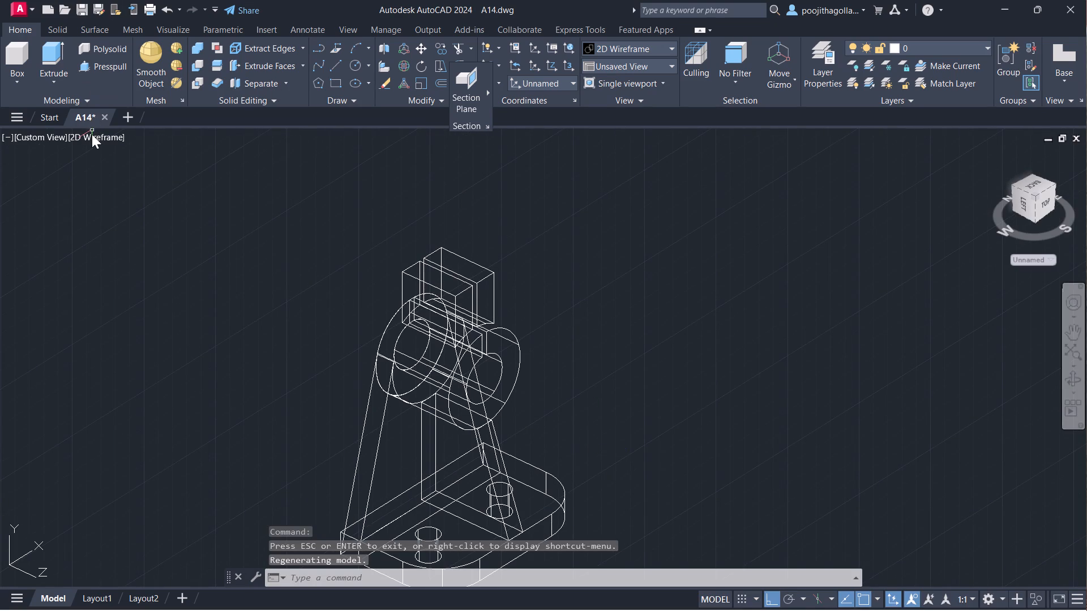
pyautogui.click(145, 259)
# Draw a circle centred on the outer side face of the west-side lug.
pyautogui.scroll(2, 365, 287)
pyautogui.moveTo(458, 311); pyautogui.dragTo(408, 242, button='middle')
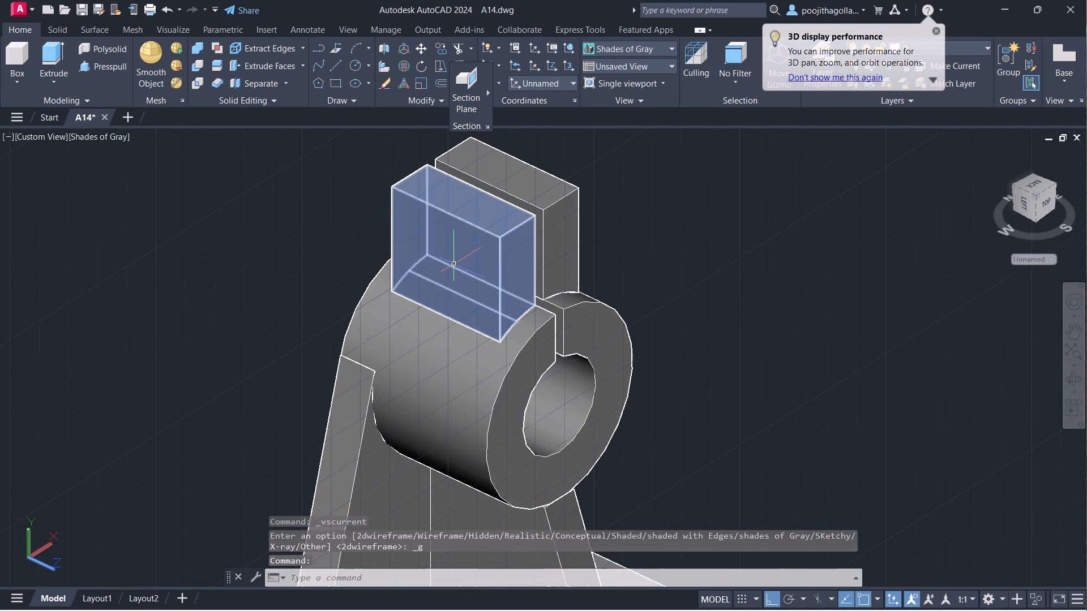
pyautogui.press('c')
pyautogui.press('Return')
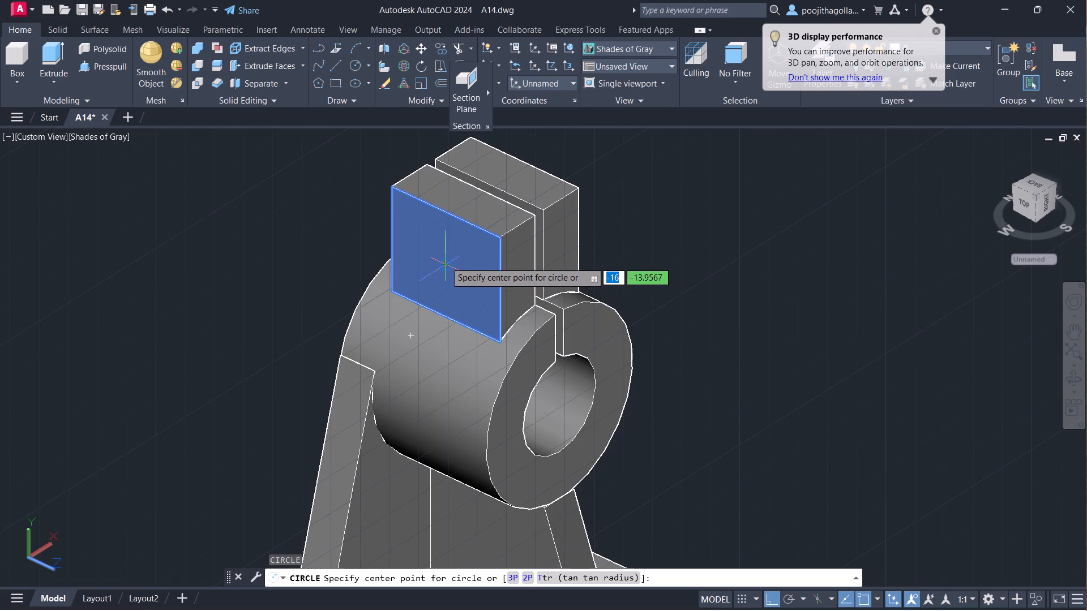
pyautogui.click(446, 261)
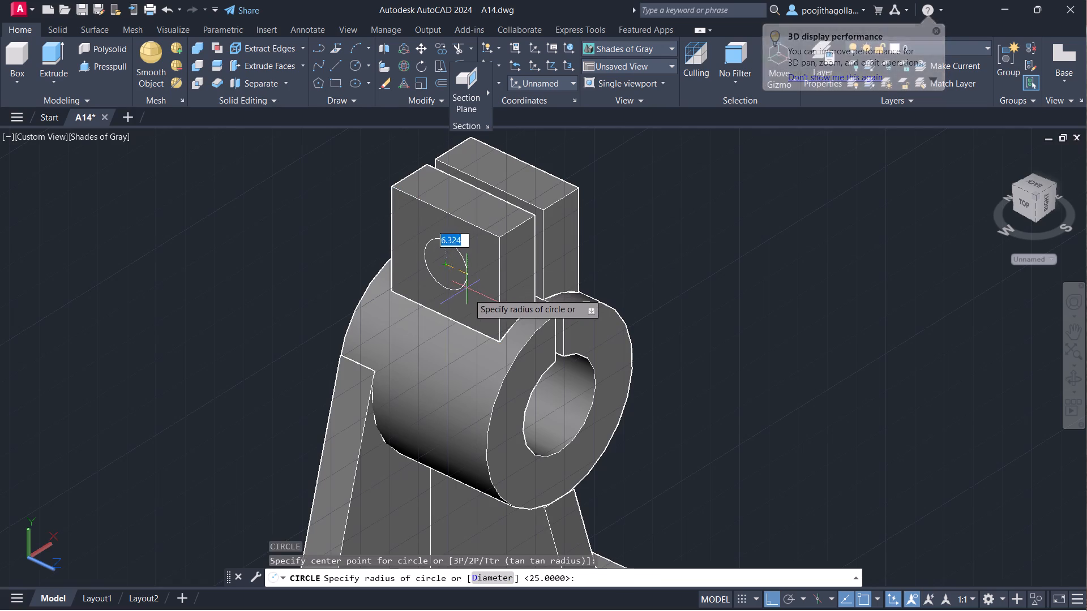
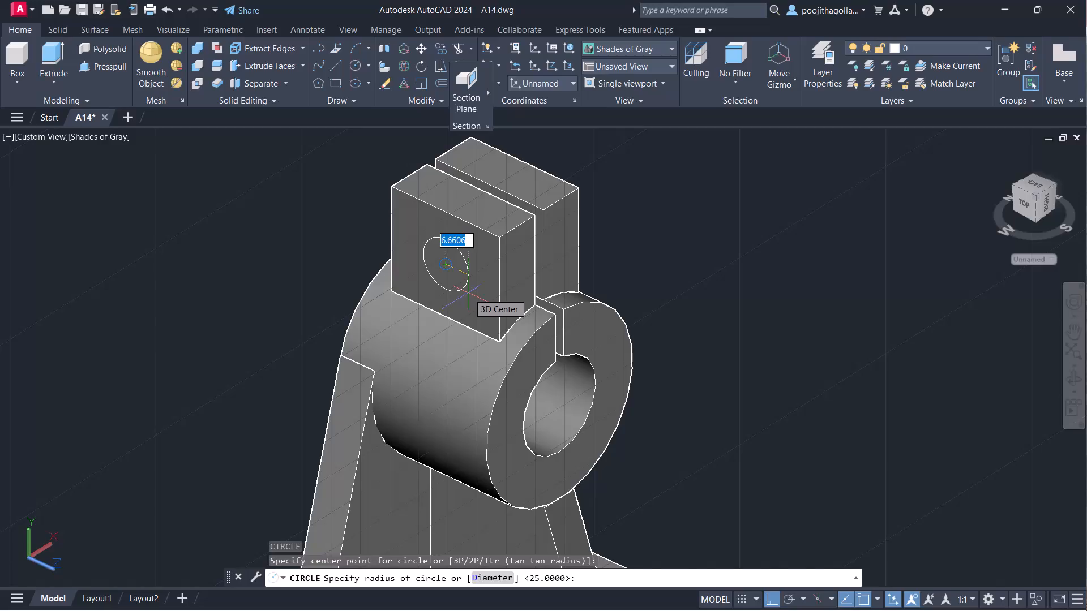
# Set the radius of the circle on the west-side lug's outer face to 6.
pyautogui.press('6')
pyautogui.press('Return')
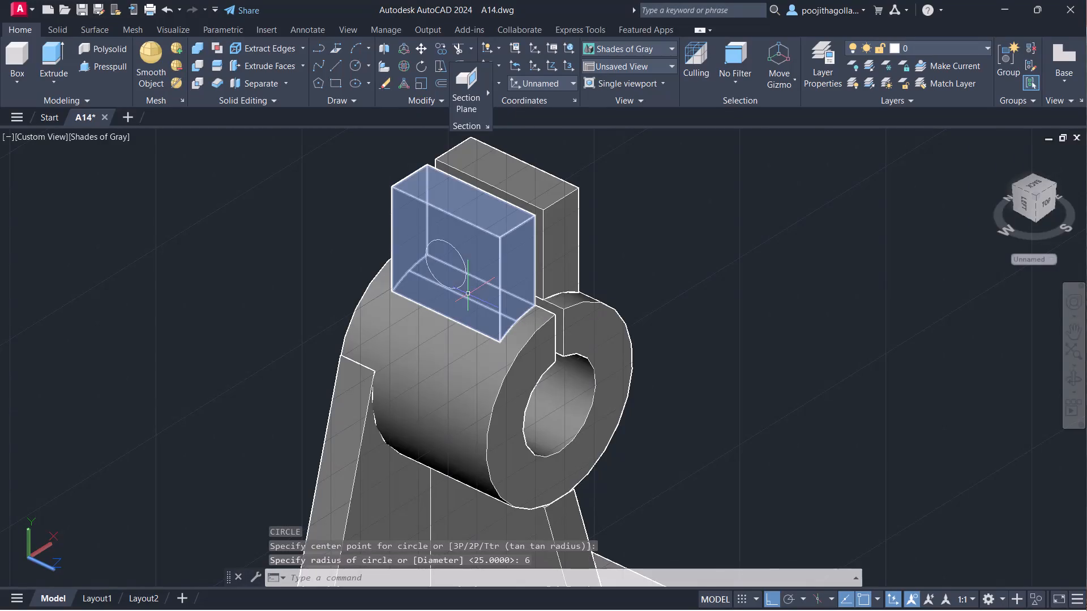
# Presspull the radius 6 circle through the twin lugs to cut the cross hole.
pyautogui.click(98, 62)
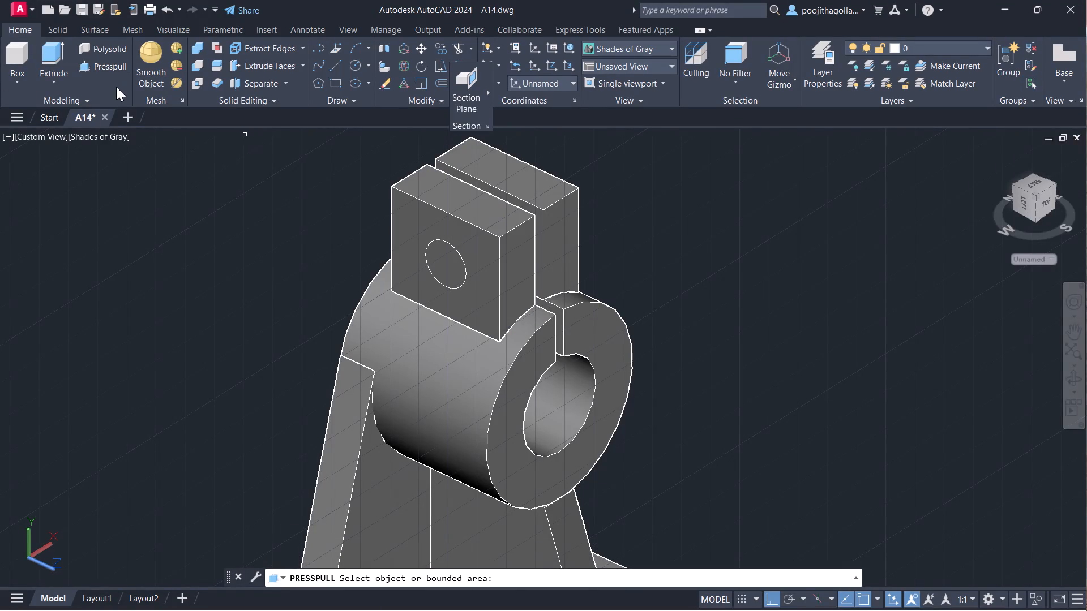
pyautogui.click(444, 262)
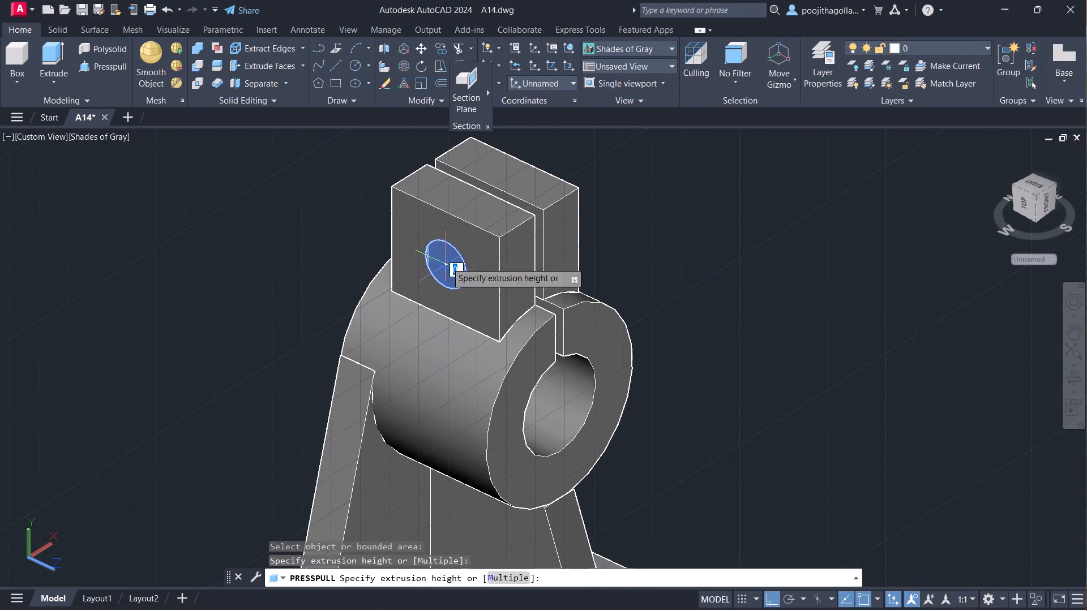
pyautogui.click(672, 205)
pyautogui.scroll(-2, 665, 225)
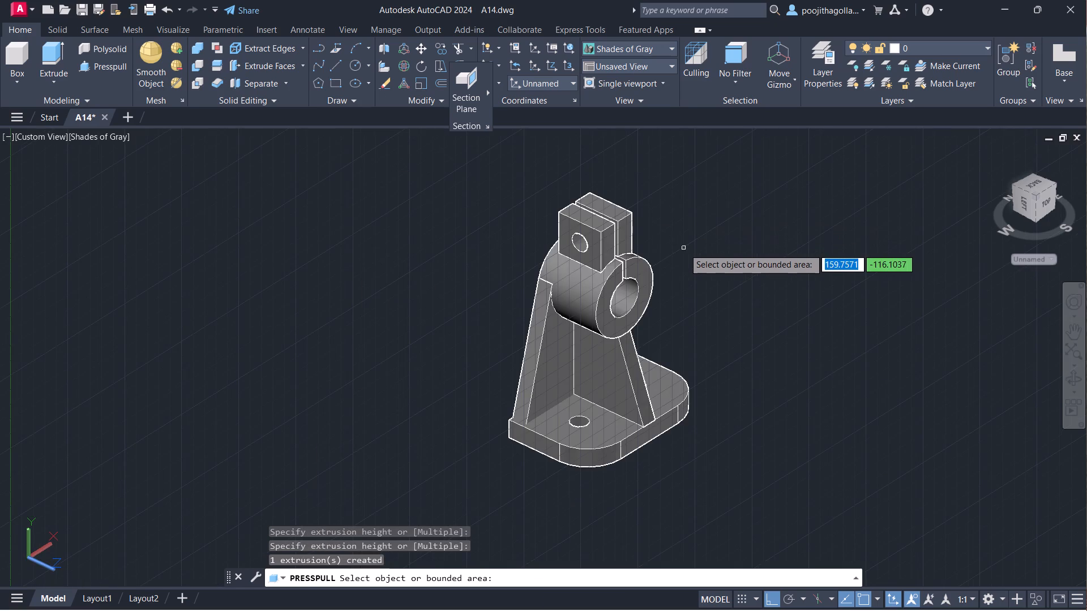
pyautogui.press('Escape')
# Examine the shaded bracket, checking the new lug hole, slotted boss, web, rib and base.
pyautogui.moveTo(687, 290); pyautogui.dragTo(597, 261, button='middle')
pyautogui.scroll(1, 592, 265)
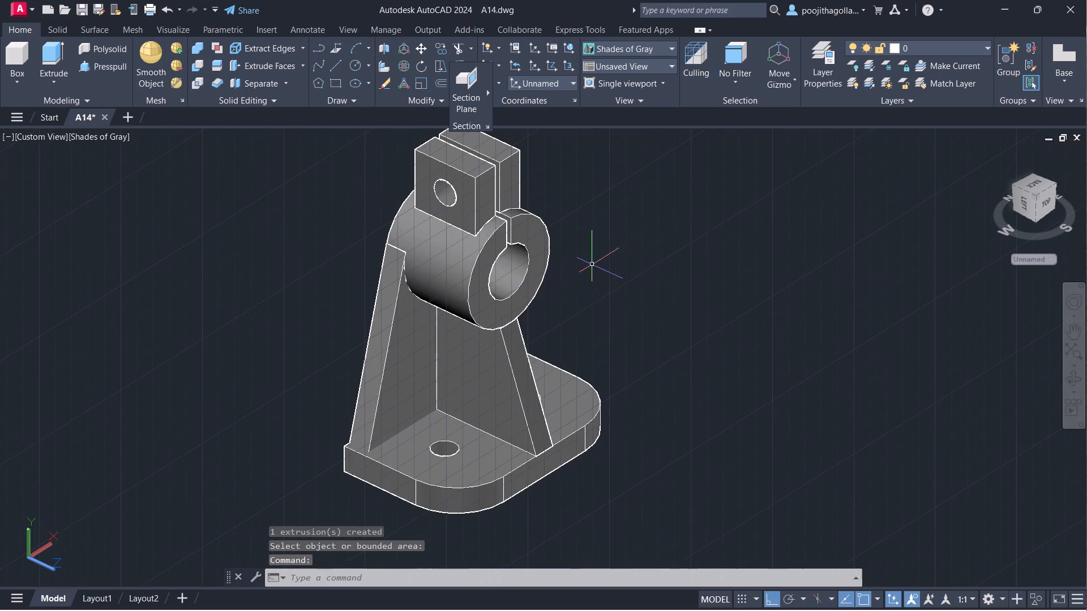
pyautogui.moveTo(592, 265); pyautogui.dragTo(599, 304, button='middle')
pyautogui.scroll(-1, 598, 304)
pyautogui.moveTo(600, 314); pyautogui.dragTo(577, 280, button='middle')
pyautogui.scroll(1, 577, 279)
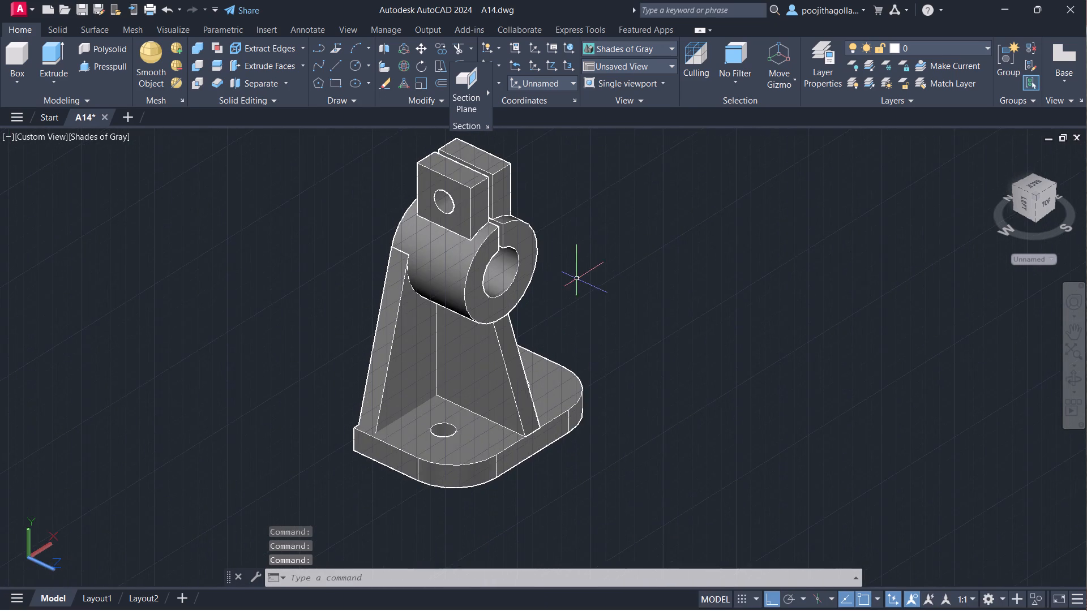
pyautogui.moveTo(577, 279); pyautogui.dragTo(588, 322, button='middle')
pyautogui.moveTo(588, 323); pyautogui.dragTo(592, 304, button='middle')
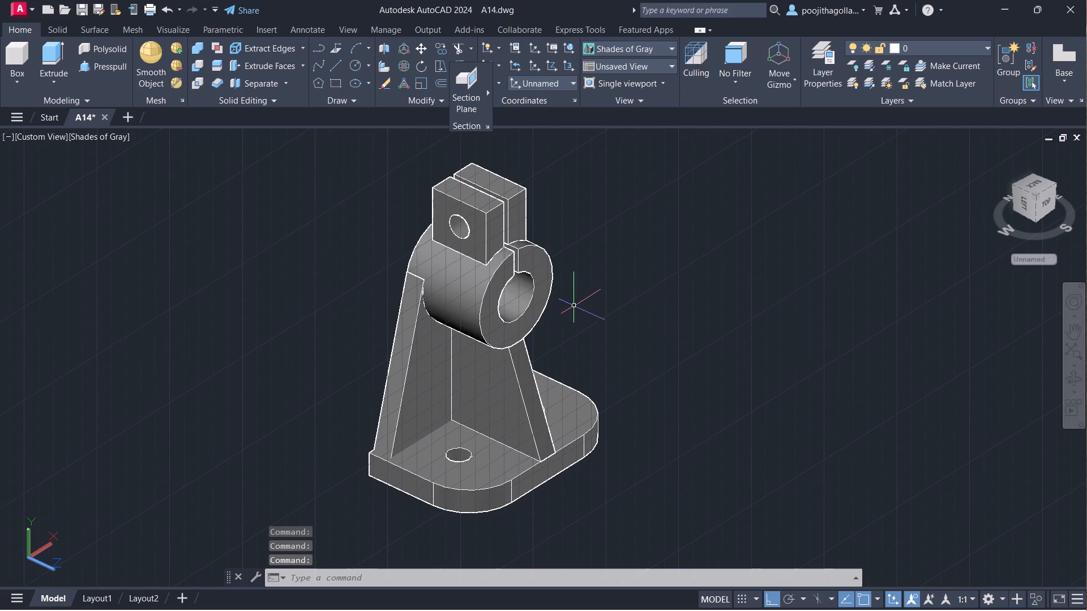
pyautogui.scroll(-1, 576, 319)
pyautogui.moveTo(576, 321); pyautogui.dragTo(559, 326, button='middle')
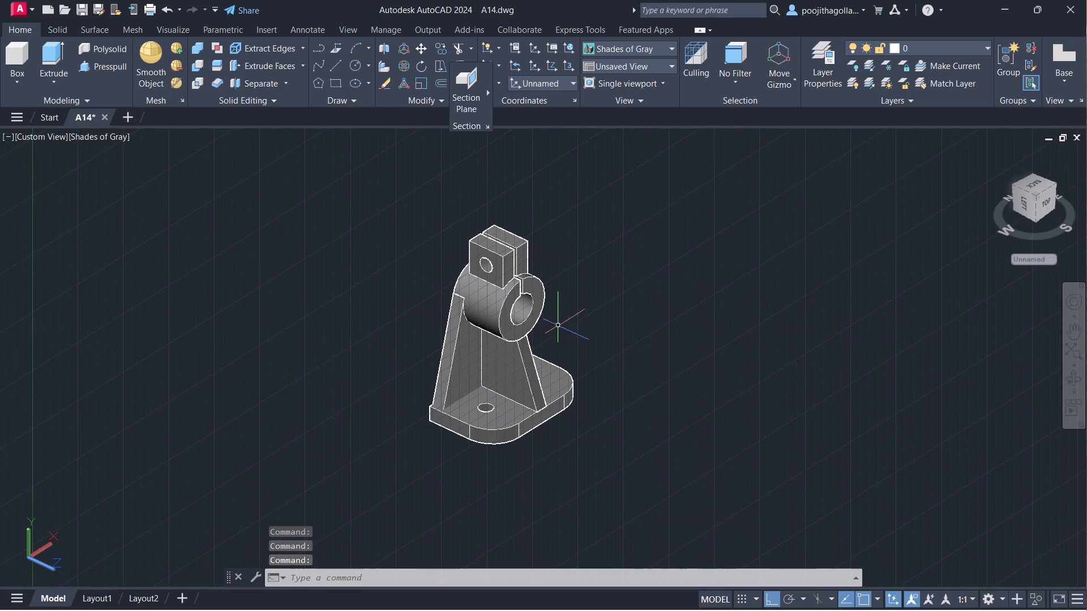
pyautogui.scroll(1, 547, 324)
pyautogui.moveTo(549, 324); pyautogui.dragTo(613, 325, button='middle')
pyautogui.scroll(1, 608, 325)
pyautogui.moveTo(617, 329); pyautogui.dragTo(608, 342, button='middle')
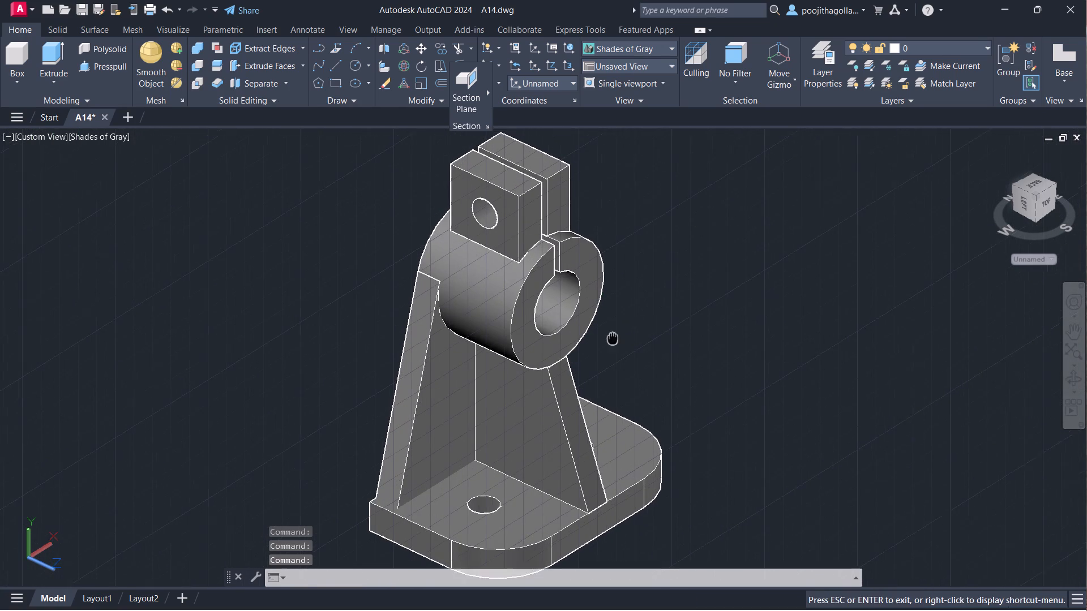
pyautogui.moveTo(608, 342); pyautogui.dragTo(581, 334, button='middle')
pyautogui.scroll(-1, 581, 326)
pyautogui.moveTo(581, 326); pyautogui.dragTo(583, 318, button='middle')
pyautogui.scroll(1, 583, 318)
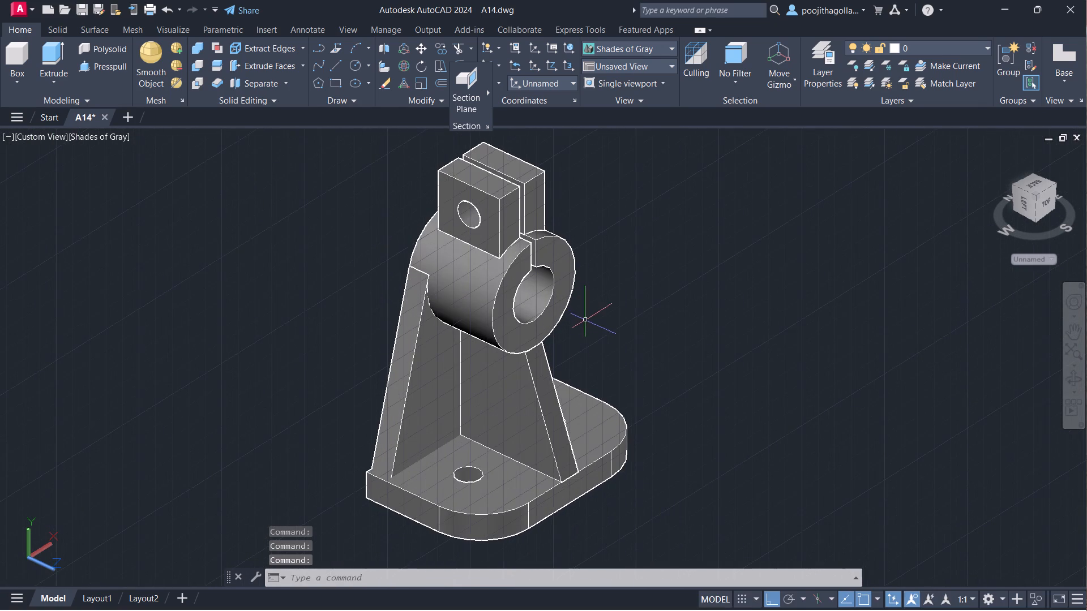
pyautogui.middleClick(592, 340)
pyautogui.scroll(-1, 593, 339)
pyautogui.moveTo(593, 339); pyautogui.dragTo(590, 323, button='middle')
pyautogui.scroll(1, 590, 323)
pyautogui.moveTo(590, 323); pyautogui.dragTo(604, 342, button='middle')
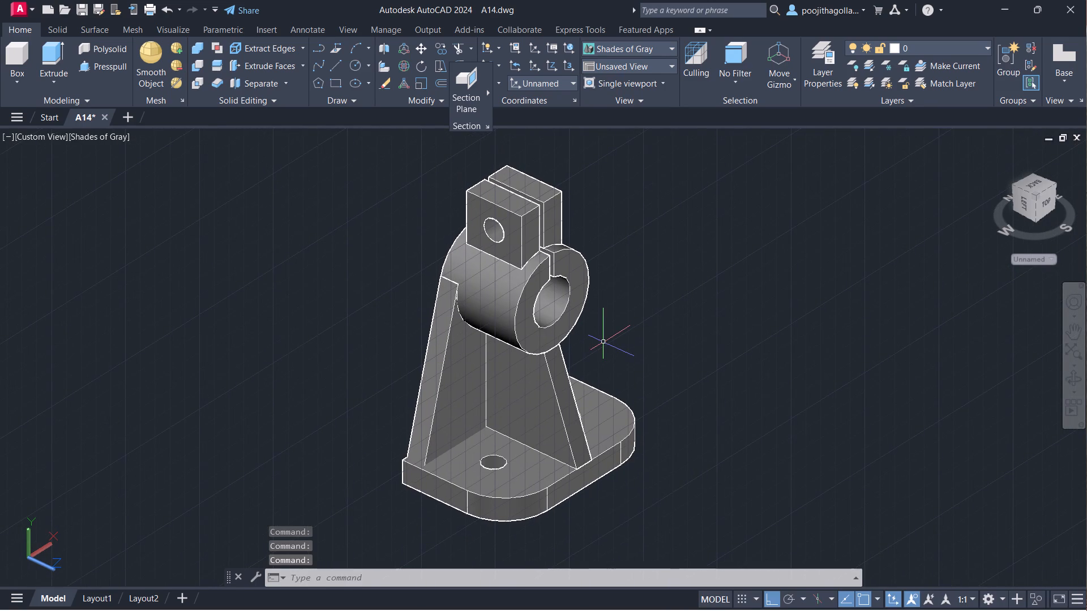
pyautogui.middleClick(604, 342)
pyautogui.scroll(-1, 602, 339)
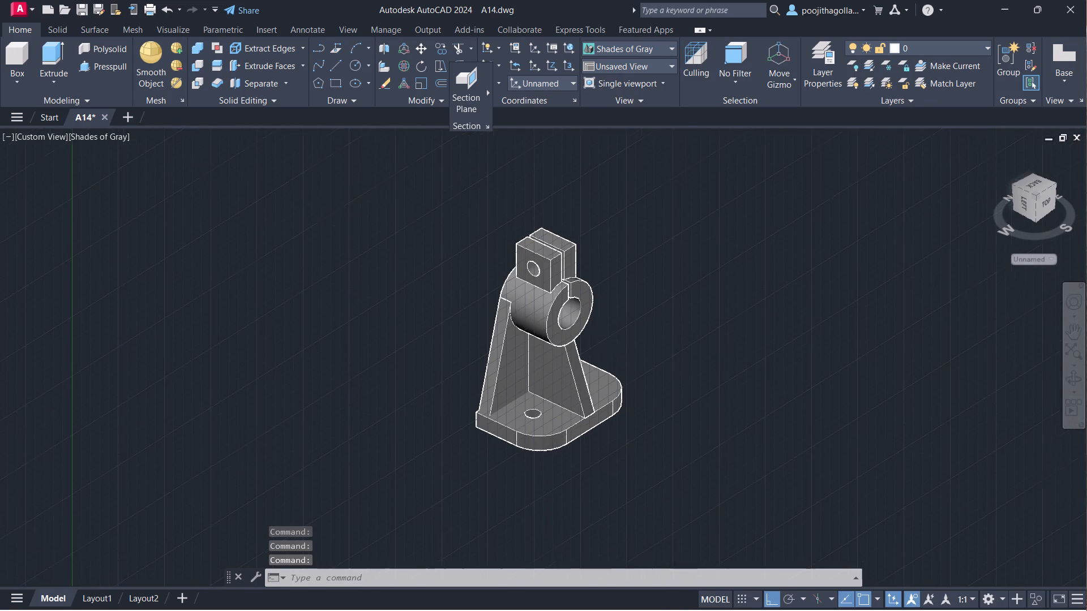
pyautogui.moveTo(602, 340); pyautogui.dragTo(589, 341, button='middle')
pyautogui.scroll(1, 589, 341)
pyautogui.moveTo(589, 341); pyautogui.dragTo(589, 350, button='middle')
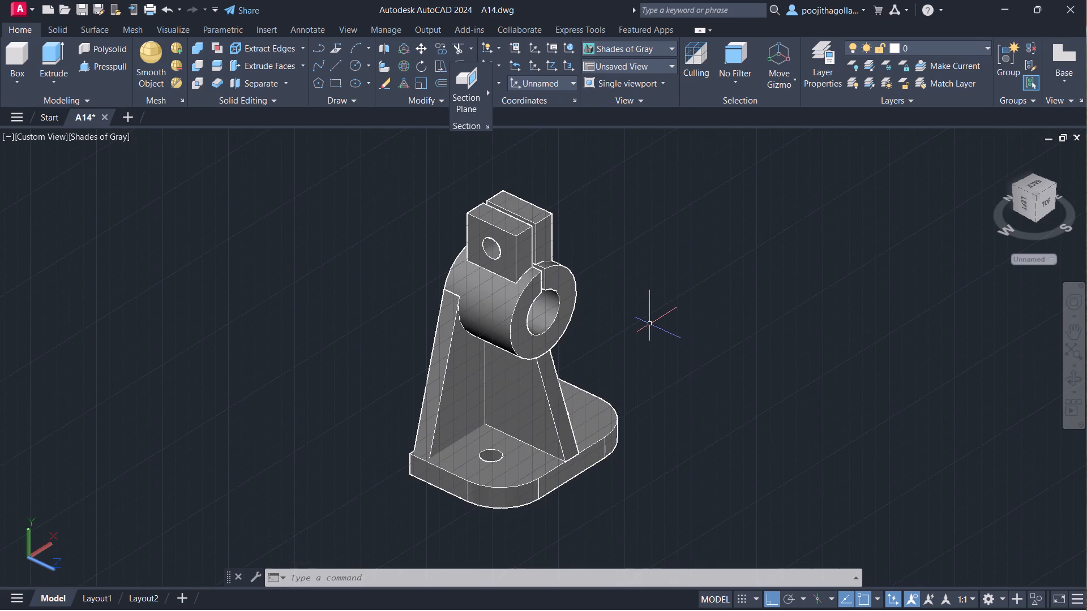
# Union all the bracket's parts into a single solid.
pyautogui.write('uni')
pyautogui.press('Return')
pyautogui.moveTo(692, 174); pyautogui.dragTo(660, 209)
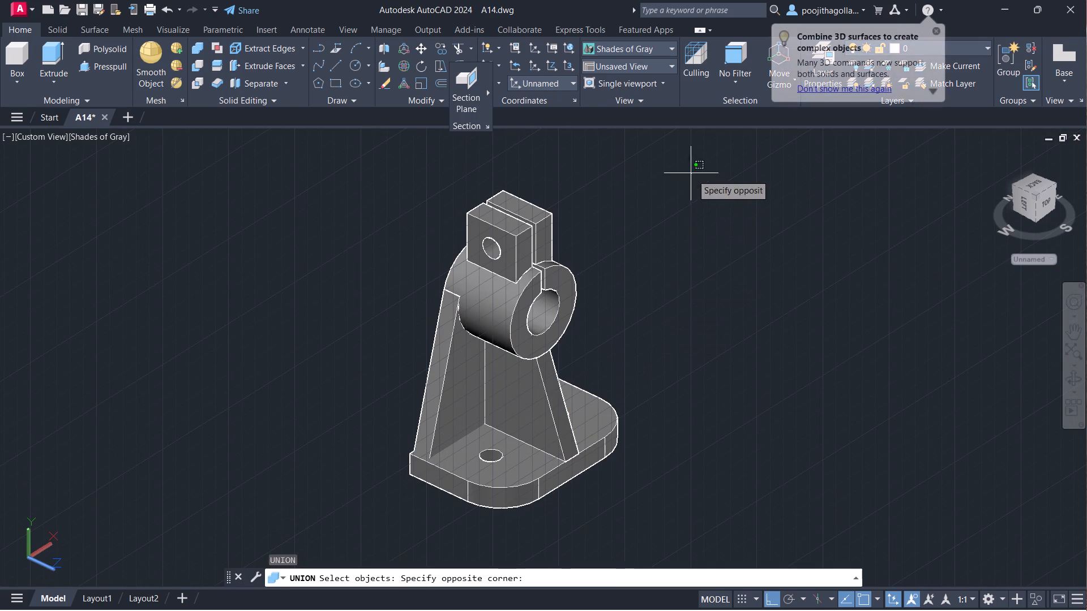
pyautogui.click(269, 514)
pyautogui.press('Return')
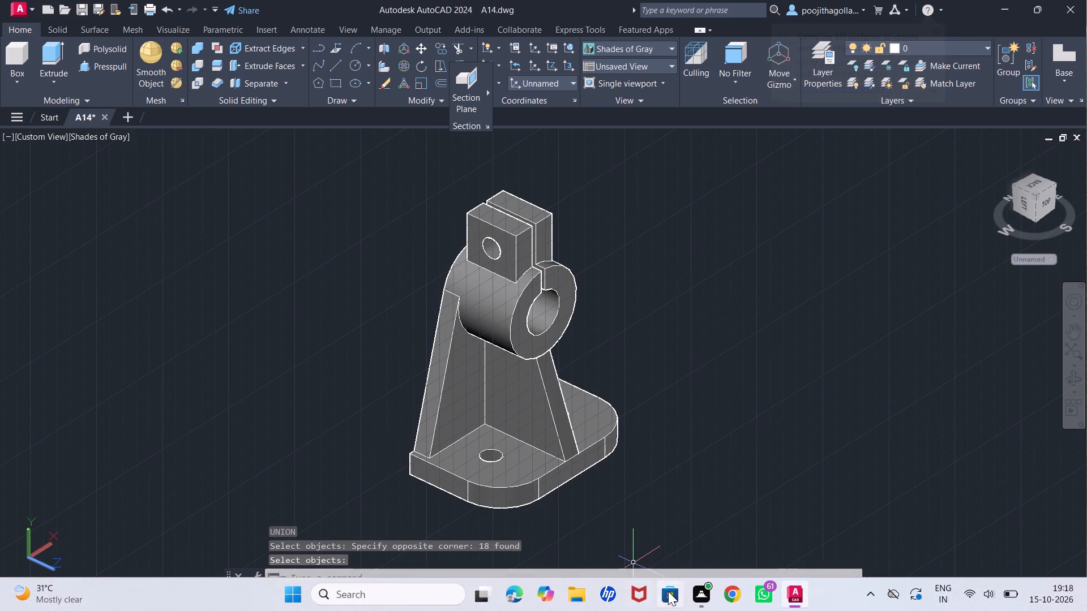
# Inspect the joined bracket from the lugs down to the base.
pyautogui.scroll(-1, 596, 383)
pyautogui.moveTo(596, 383); pyautogui.dragTo(574, 347, button='middle')
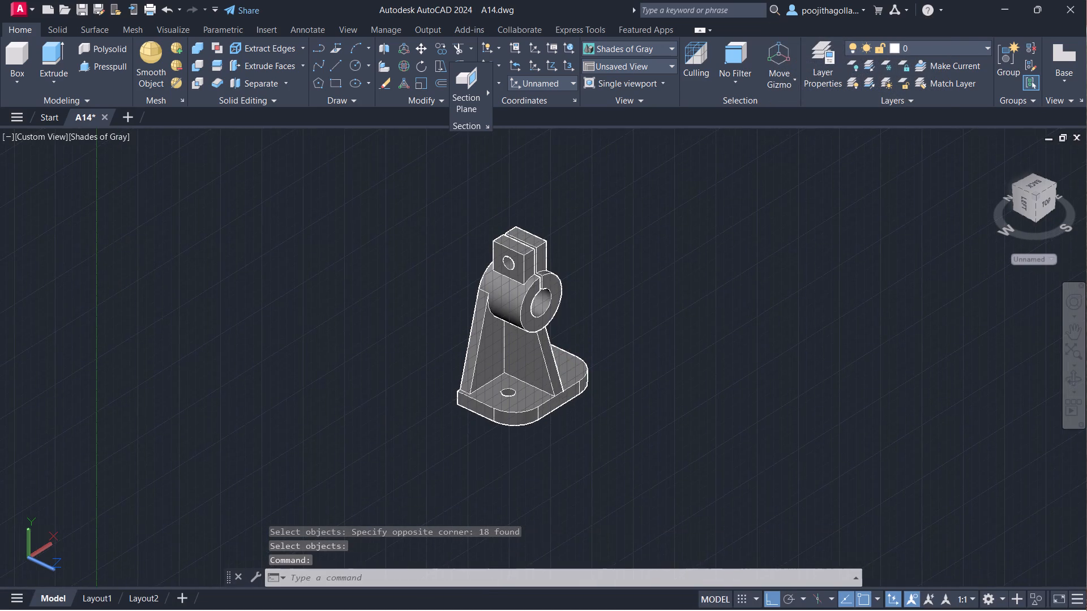
pyautogui.scroll(1, 574, 347)
pyautogui.moveTo(574, 347); pyautogui.dragTo(577, 377, button='middle')
pyautogui.scroll(1, 562, 374)
pyautogui.moveTo(562, 374); pyautogui.dragTo(588, 370, button='middle')
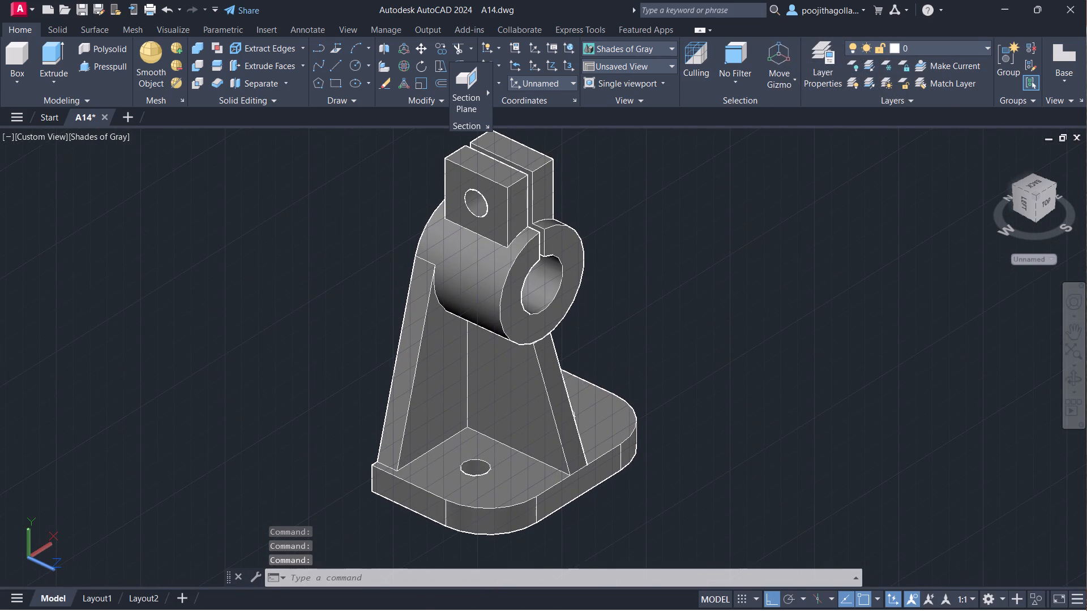
pyautogui.scroll(-1, 588, 370)
pyautogui.moveTo(590, 368); pyautogui.dragTo(564, 378, button='middle')
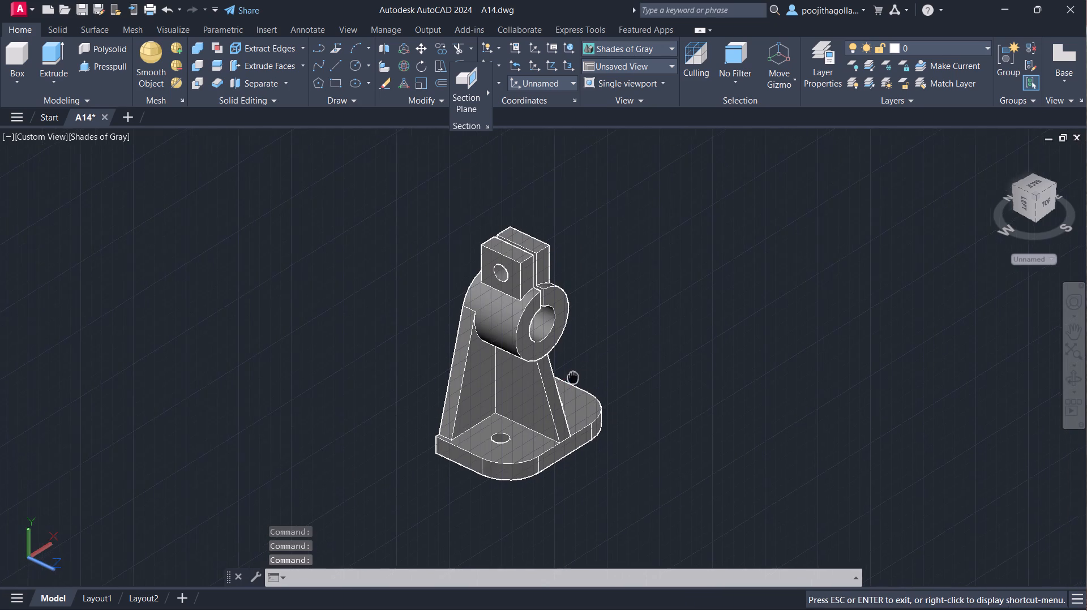
pyautogui.moveTo(564, 378); pyautogui.dragTo(559, 368, button='middle')
# Save the A14 drawing.
pyautogui.hotkey('ctrl', 's')
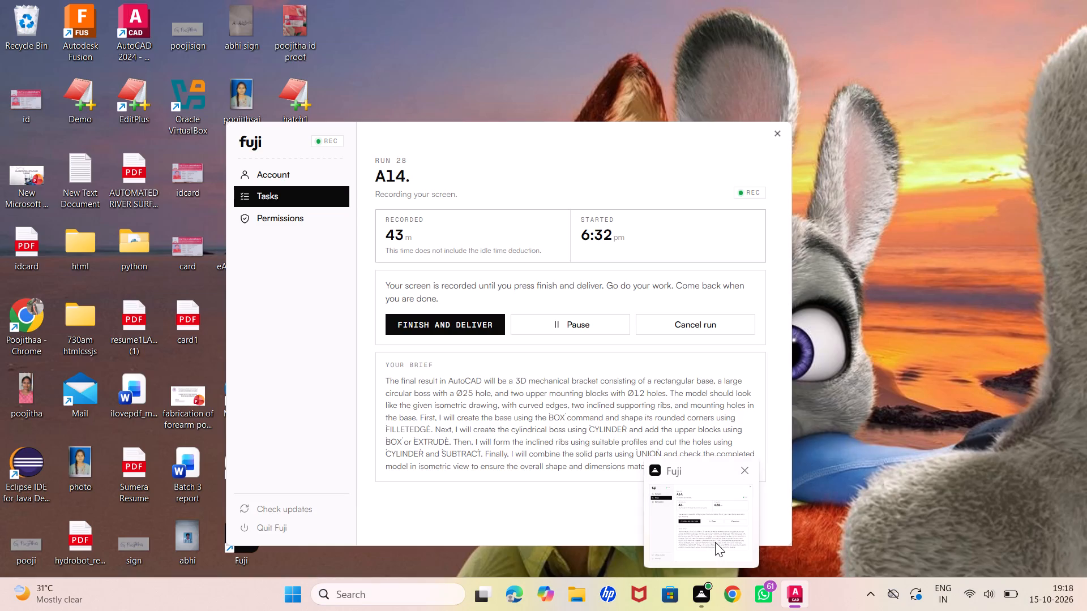
pyautogui.scroll(1, 497, 366)
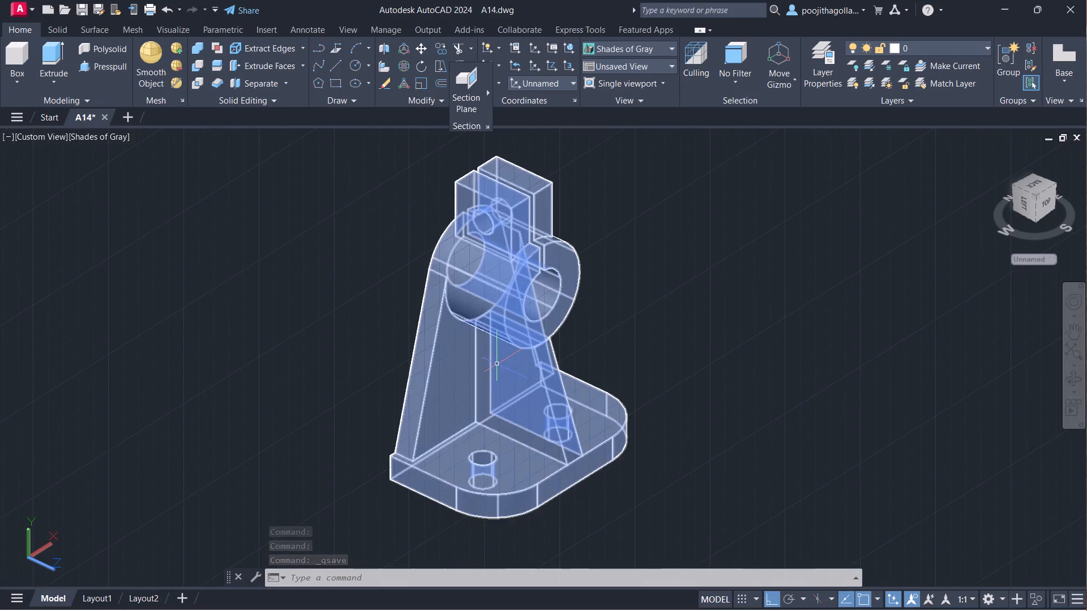
pyautogui.moveTo(500, 364); pyautogui.dragTo(509, 367, button='middle')
pyautogui.scroll(-1, 510, 367)
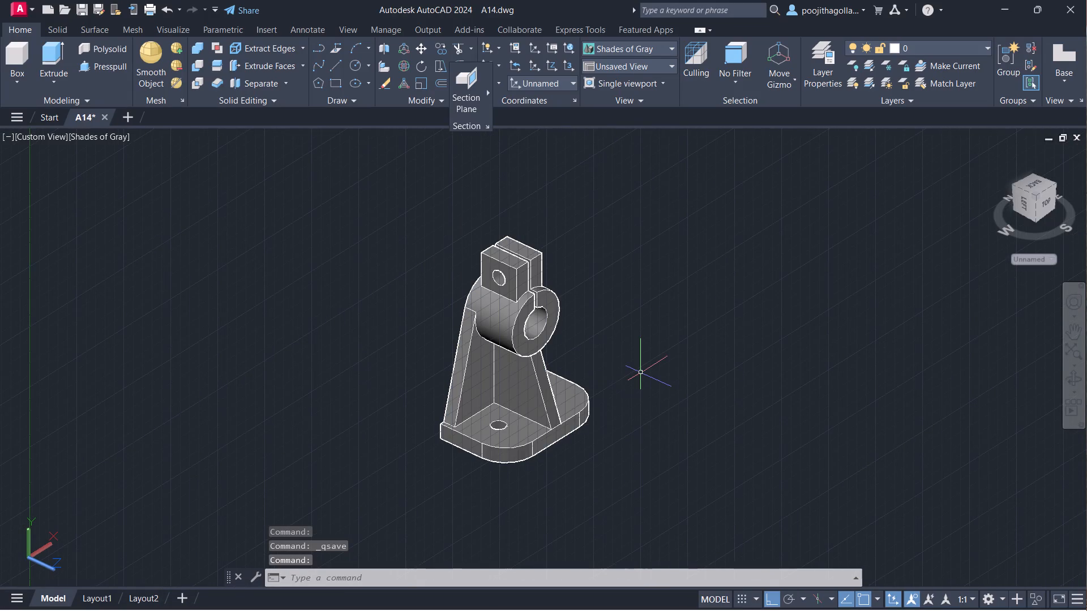
pyautogui.hotkey('ctrl', 's')
# Review the saved bracket up close and as a whole, including the lug hole, boss and base.
pyautogui.scroll(1, 564, 378)
pyautogui.moveTo(564, 378); pyautogui.dragTo(578, 374, button='middle')
pyautogui.scroll(1, 546, 358)
pyautogui.moveTo(546, 358); pyautogui.dragTo(544, 380, button='middle')
pyautogui.scroll(-1, 543, 380)
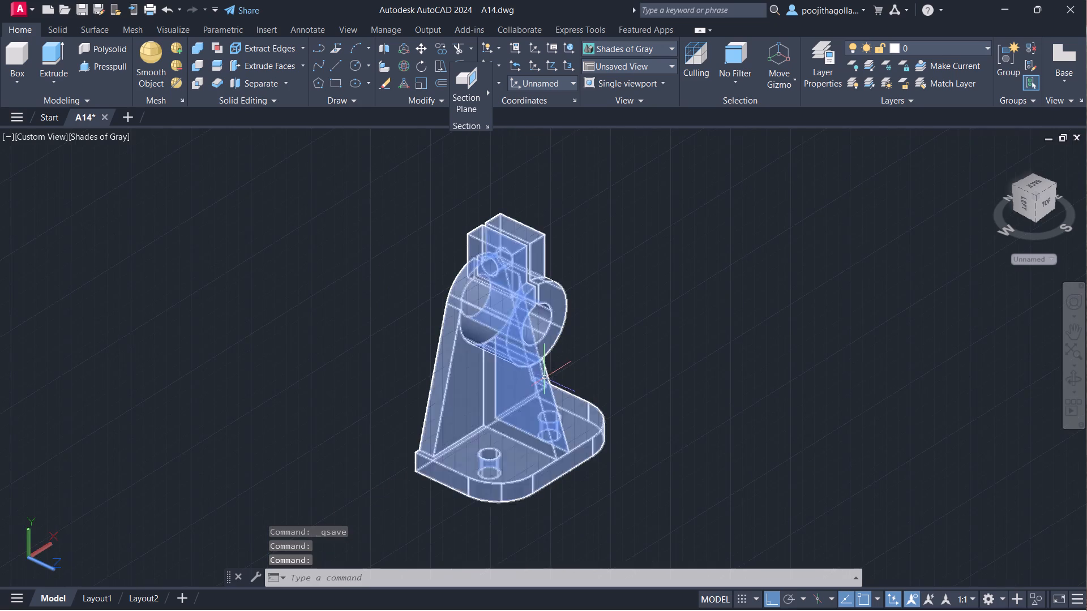
pyautogui.moveTo(545, 378); pyautogui.dragTo(545, 357, button='middle')
pyautogui.scroll(1, 541, 357)
pyautogui.moveTo(541, 357); pyautogui.dragTo(538, 384, button='middle')
pyautogui.scroll(2, 538, 384)
pyautogui.scroll(-2, 538, 384)
pyautogui.moveTo(538, 384); pyautogui.dragTo(535, 348, button='middle')
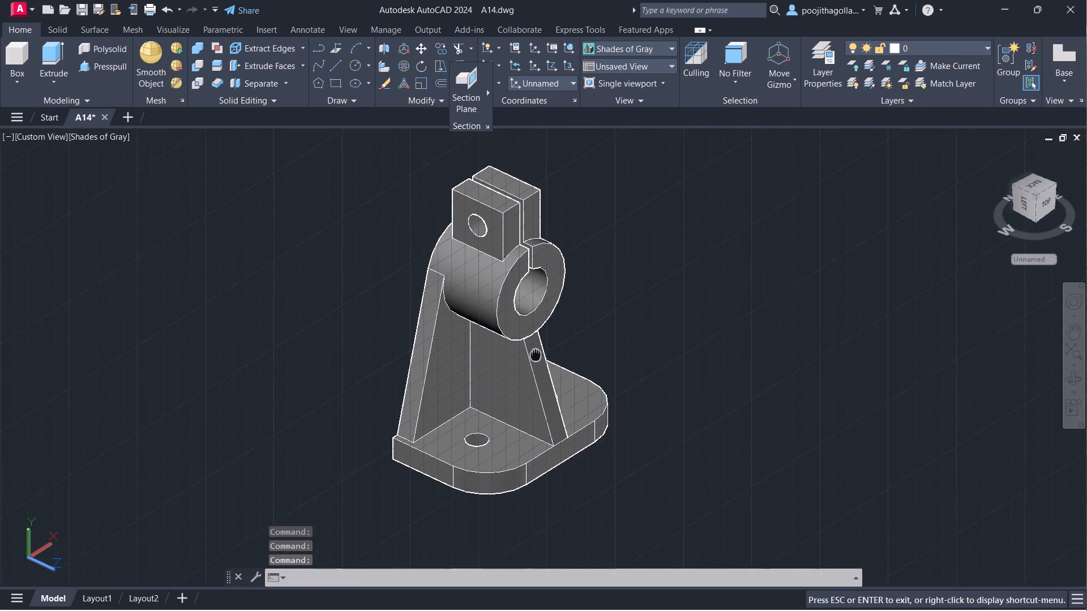
pyautogui.moveTo(535, 348); pyautogui.dragTo(532, 389, button='middle')
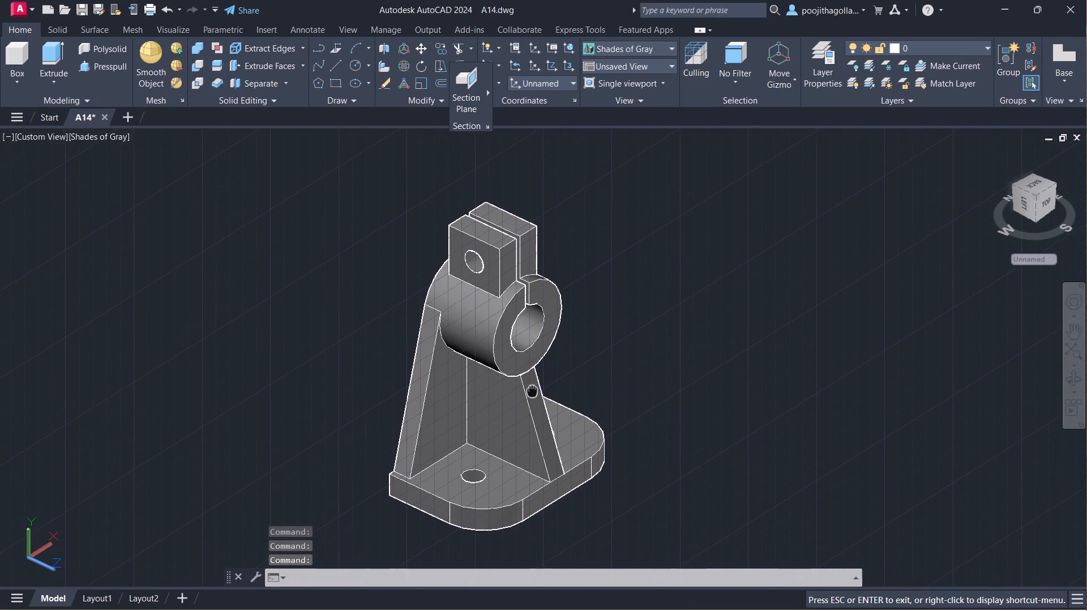
pyautogui.moveTo(532, 389); pyautogui.dragTo(530, 389, button='middle')
pyautogui.scroll(1, 530, 389)
pyautogui.moveTo(542, 378); pyautogui.dragTo(546, 389, button='middle')
pyautogui.scroll(-1, 546, 389)
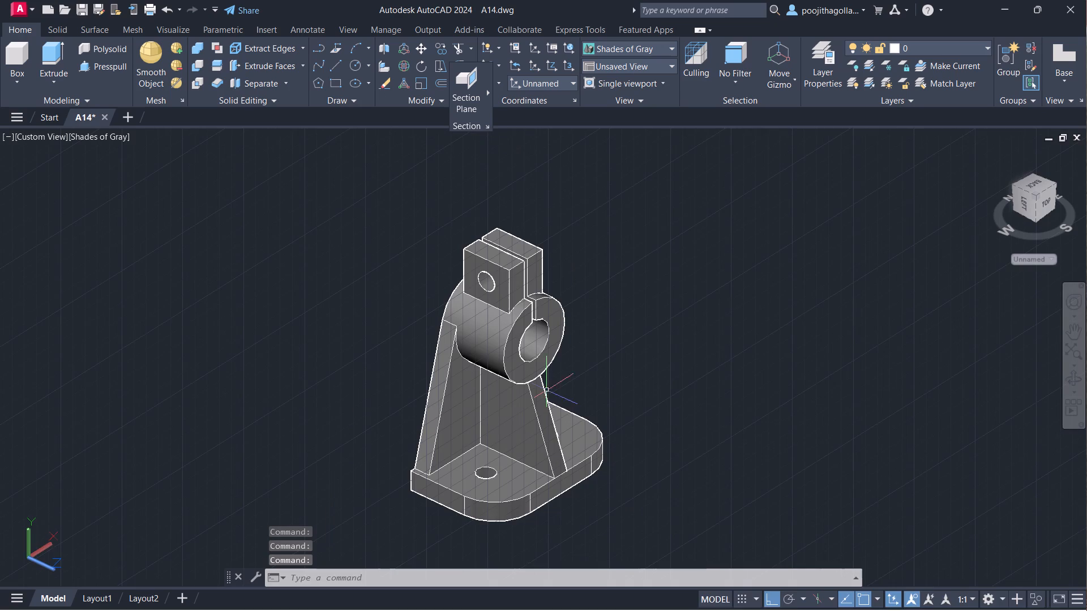
pyautogui.moveTo(547, 390); pyautogui.dragTo(542, 368, button='middle')
pyautogui.moveTo(546, 386); pyautogui.dragTo(545, 405, button='middle')
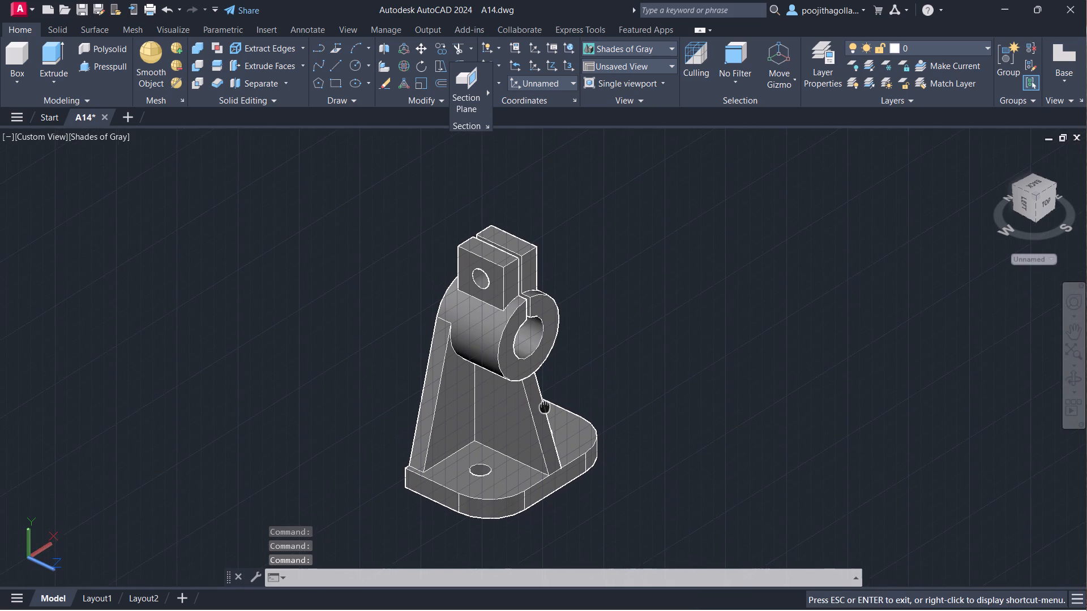
pyautogui.moveTo(545, 405); pyautogui.dragTo(550, 381, button='middle')
pyautogui.scroll(1, 550, 381)
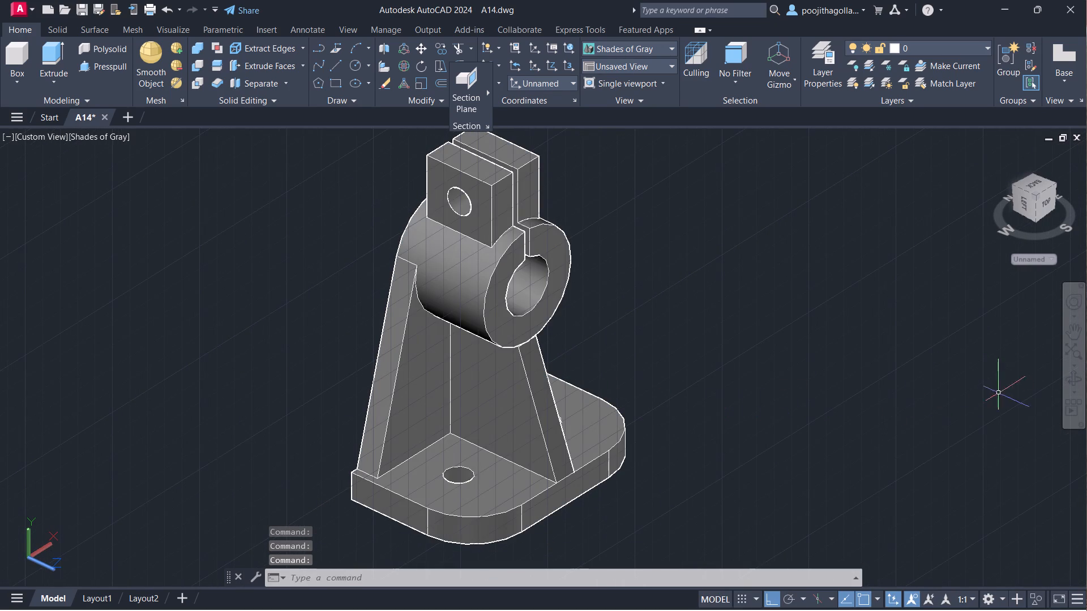
# Orbit the bracket towards the boss's slotted front face and examine the lugs, rib and both base holes.
pyautogui.click(1068, 384)
pyautogui.moveTo(887, 397); pyautogui.dragTo(845, 399)
pyautogui.scroll(-1, 657, 392)
pyautogui.moveTo(658, 392); pyautogui.dragTo(658, 410, button='middle')
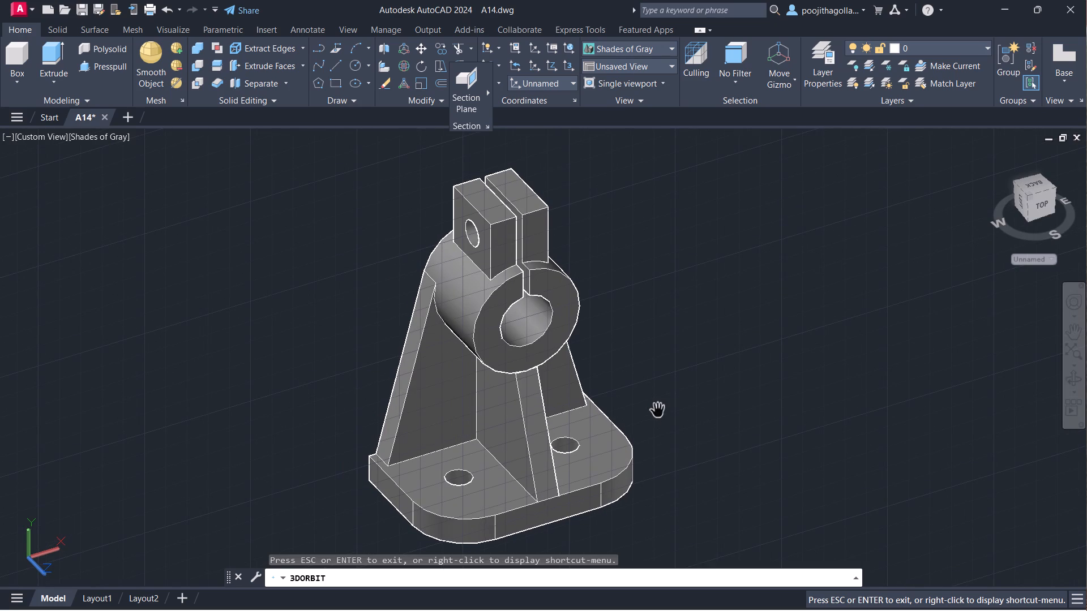
pyautogui.press('Escape')
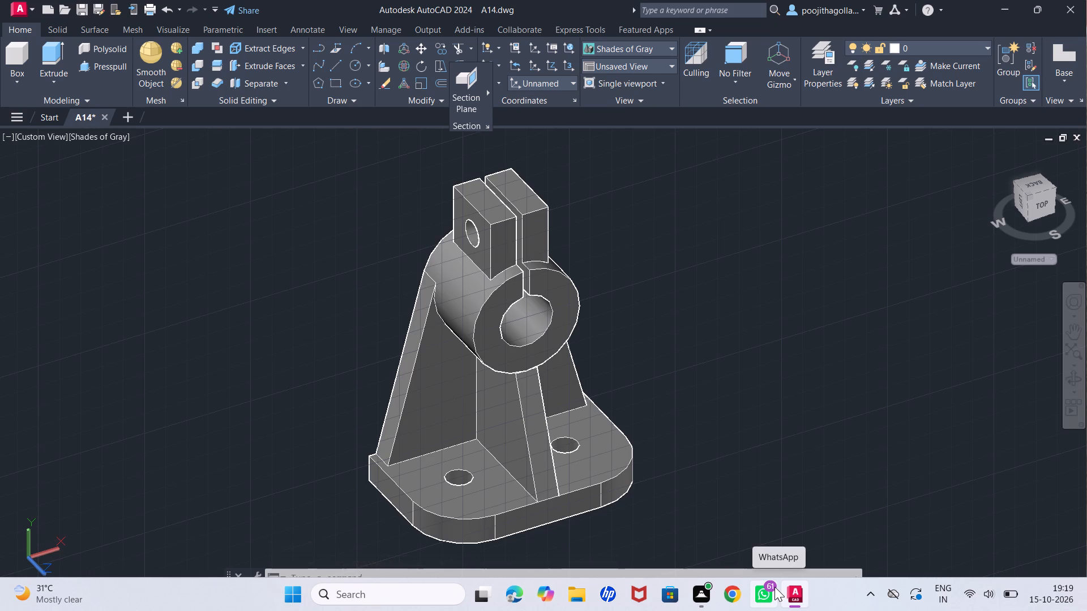
pyautogui.moveTo(708, 475); pyautogui.dragTo(708, 451, button='middle')
pyautogui.scroll(-1, 694, 435)
pyautogui.moveTo(694, 433); pyautogui.dragTo(658, 410, button='middle')
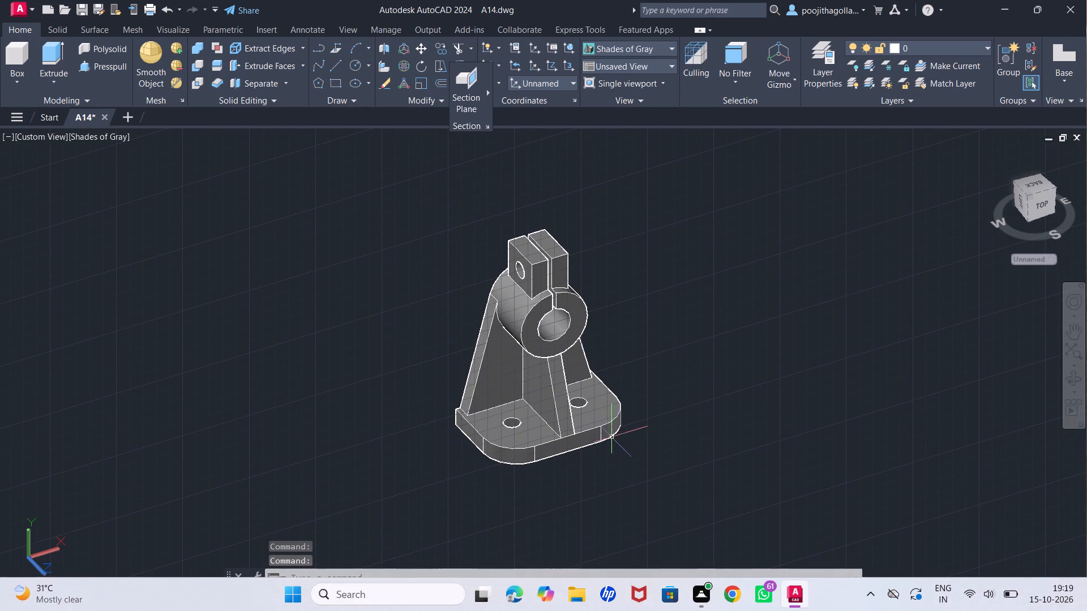
pyautogui.scroll(1, 618, 314)
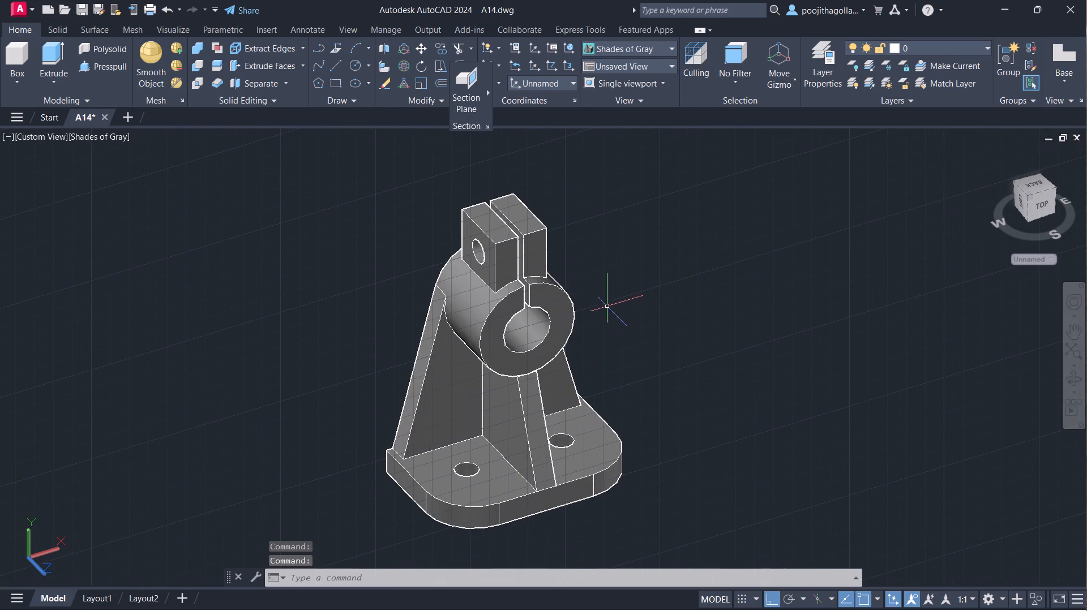
pyautogui.scroll(-1, 699, 312)
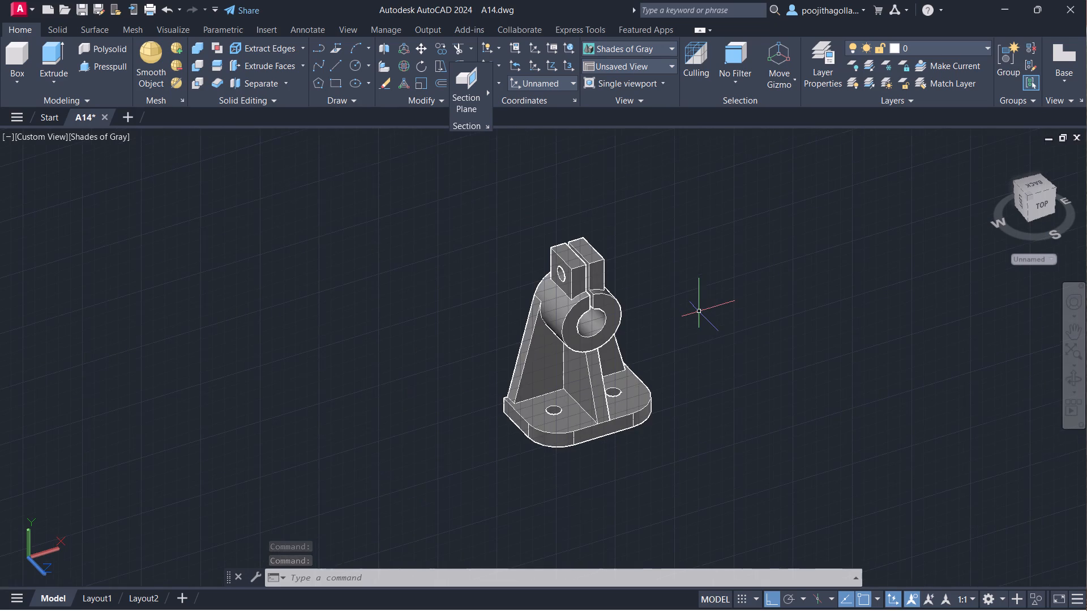
pyautogui.moveTo(689, 321); pyautogui.dragTo(700, 345, button='middle')
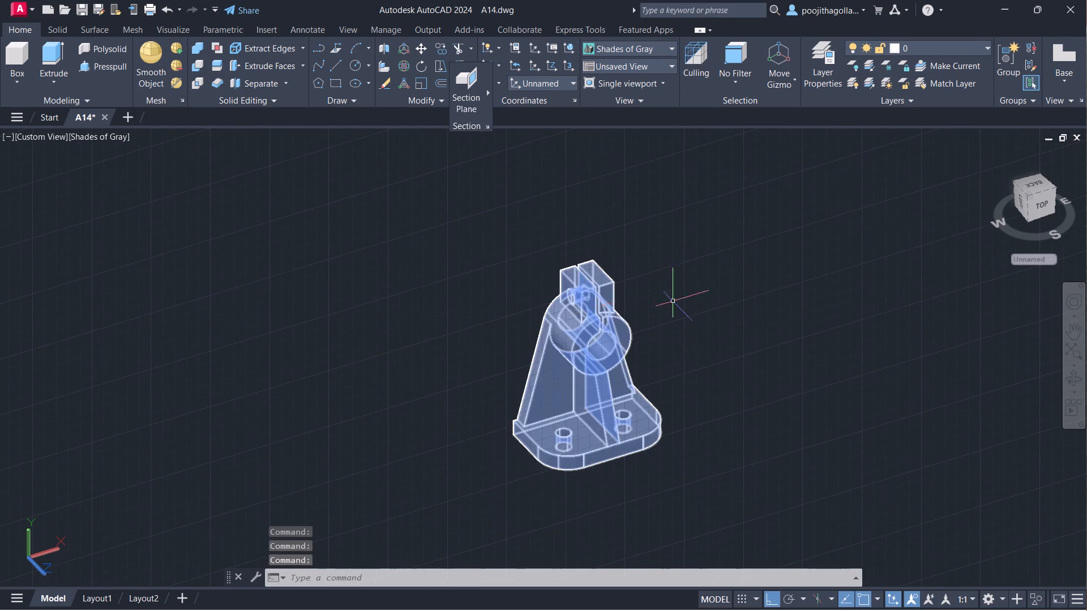
pyautogui.scroll(1, 623, 319)
pyautogui.moveTo(623, 319); pyautogui.dragTo(587, 304, button='middle')
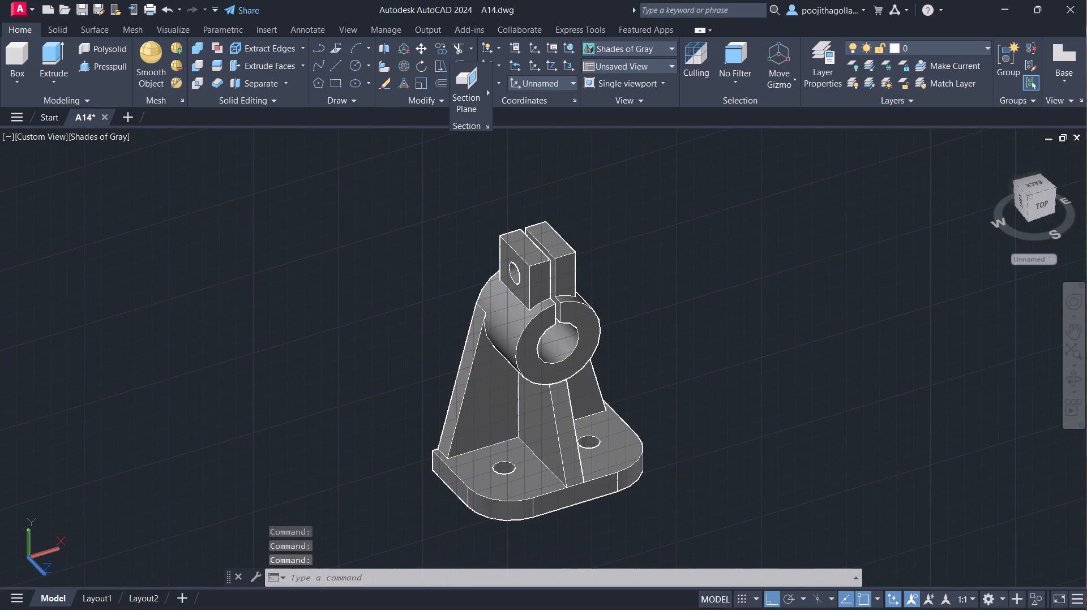
pyautogui.scroll(1, 587, 298)
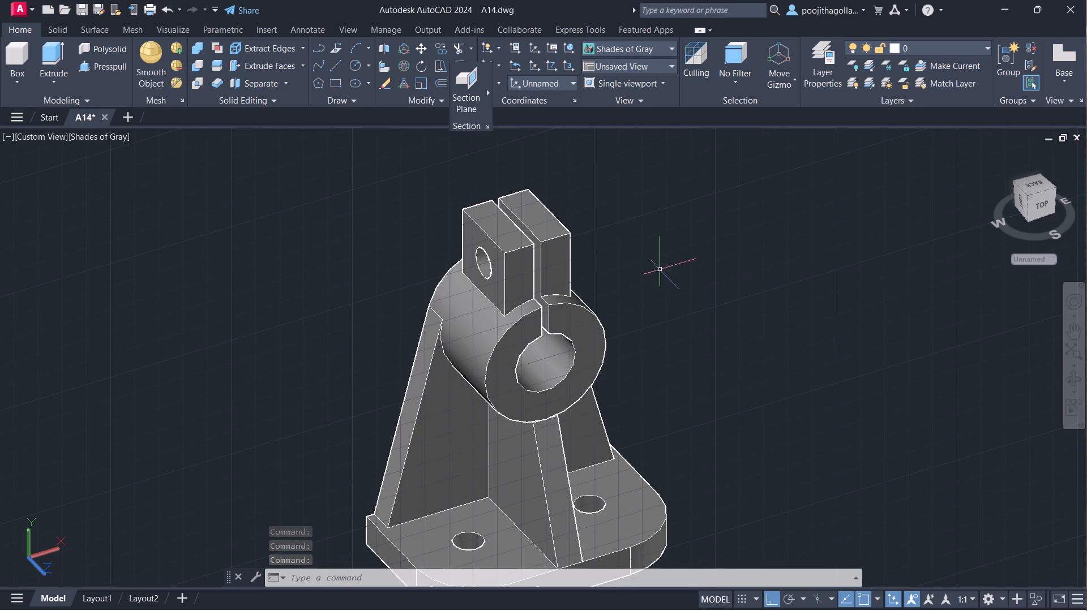
# Save the A14 drawing with the whole bracket in view.
pyautogui.scroll(-1, 866, 449)
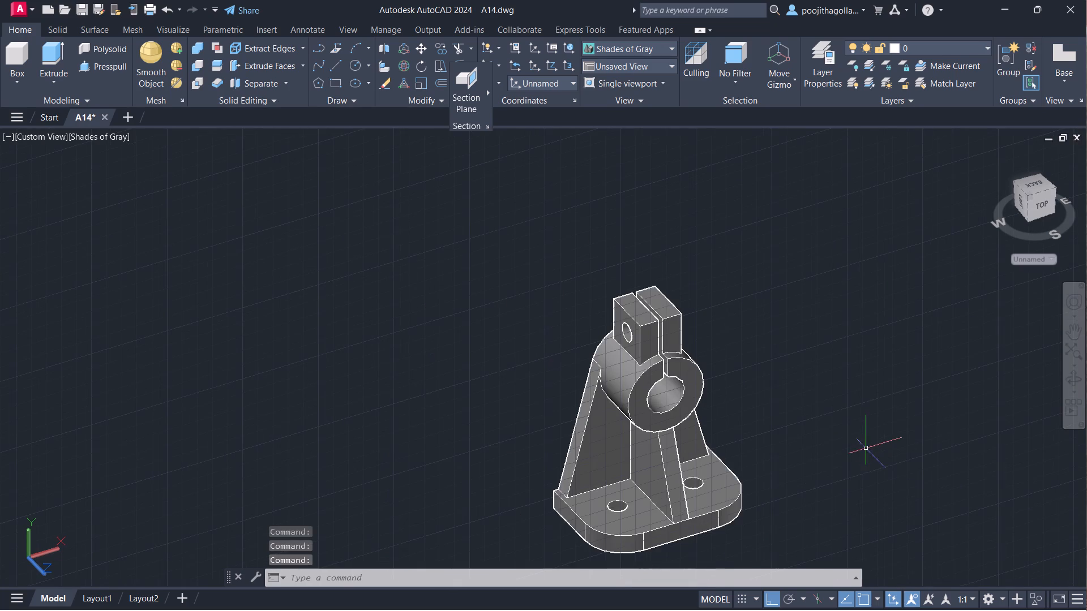
pyautogui.moveTo(804, 400); pyautogui.dragTo(747, 373, button='middle')
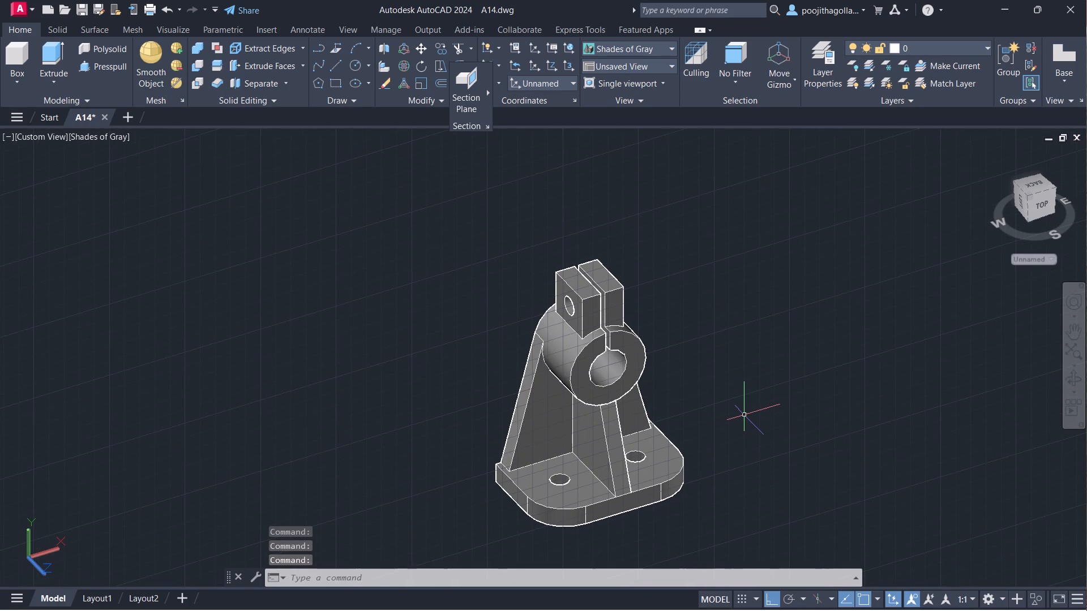
pyautogui.hotkey('ctrl', 's')
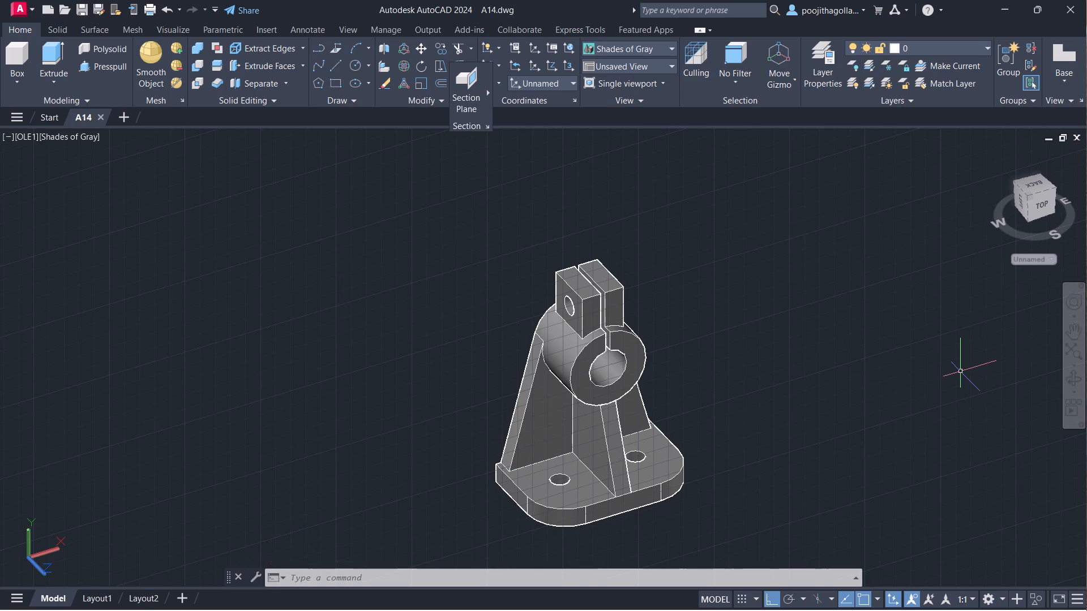
# Reframe the bracket near the middle of the drawing area at a smaller size and save A14 again.
pyautogui.scroll(-1, 869, 390)
pyautogui.moveTo(857, 395); pyautogui.dragTo(855, 395, button='middle')
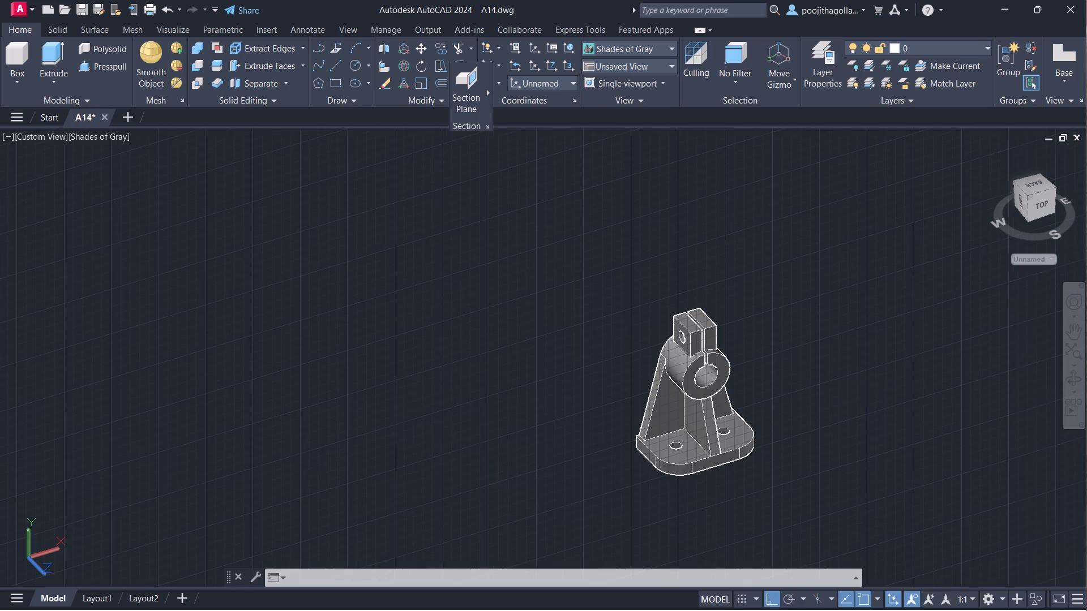
pyautogui.moveTo(855, 395); pyautogui.dragTo(738, 361, button='middle')
pyautogui.scroll(1, 711, 373)
pyautogui.moveTo(675, 373); pyautogui.dragTo(690, 411, button='middle')
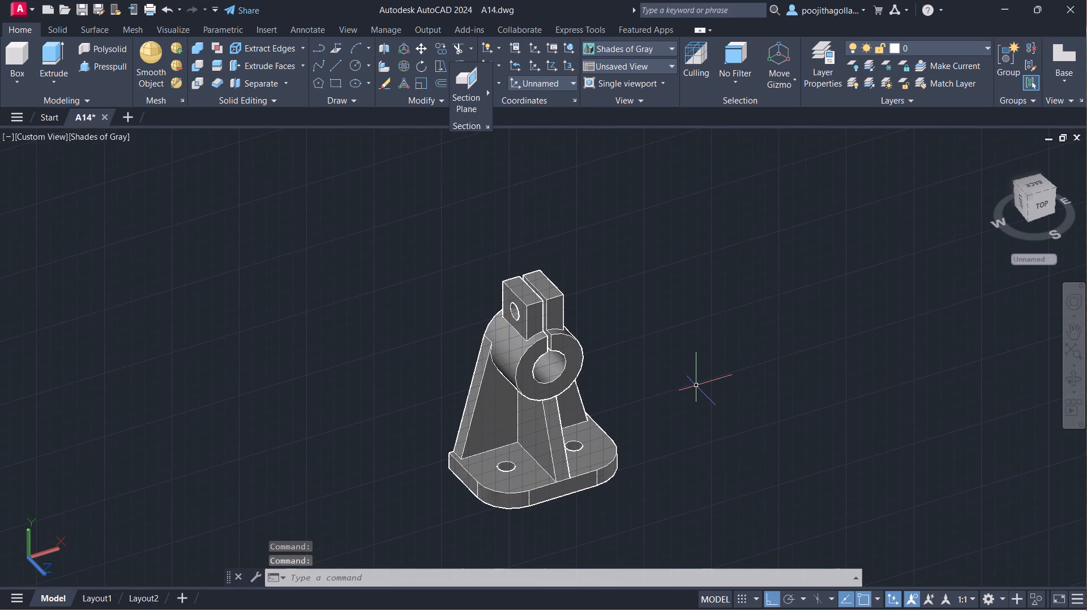
pyautogui.hotkey('ctrl', 's')
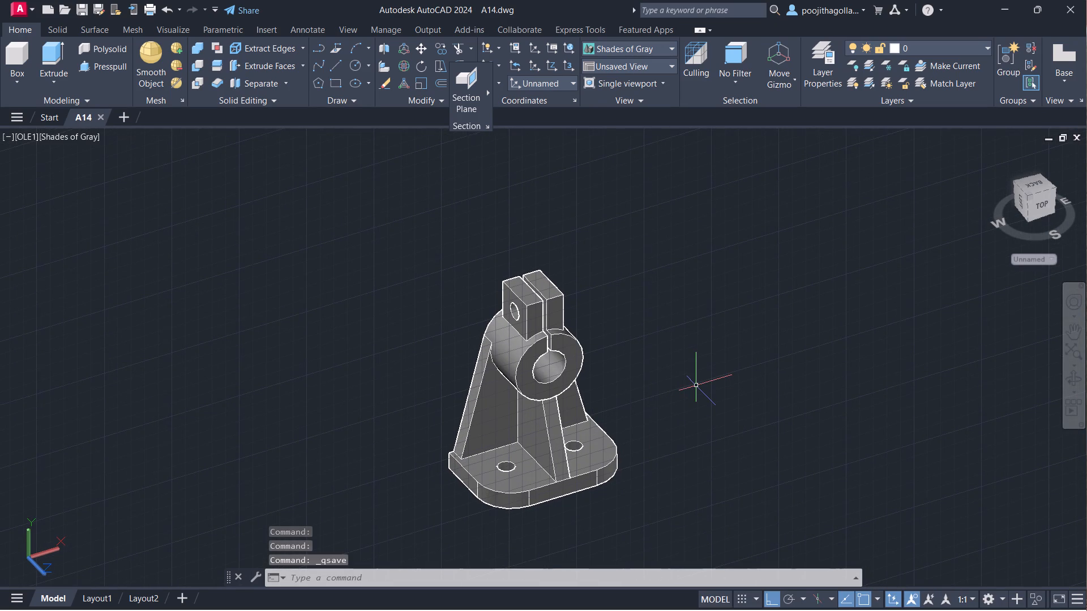
# Set up a centred plot to AutoCAD PDF (High Quality Print).pc3, using a window around the whole bracket as the plot area.
pyautogui.hotkey('ctrl', 'p')
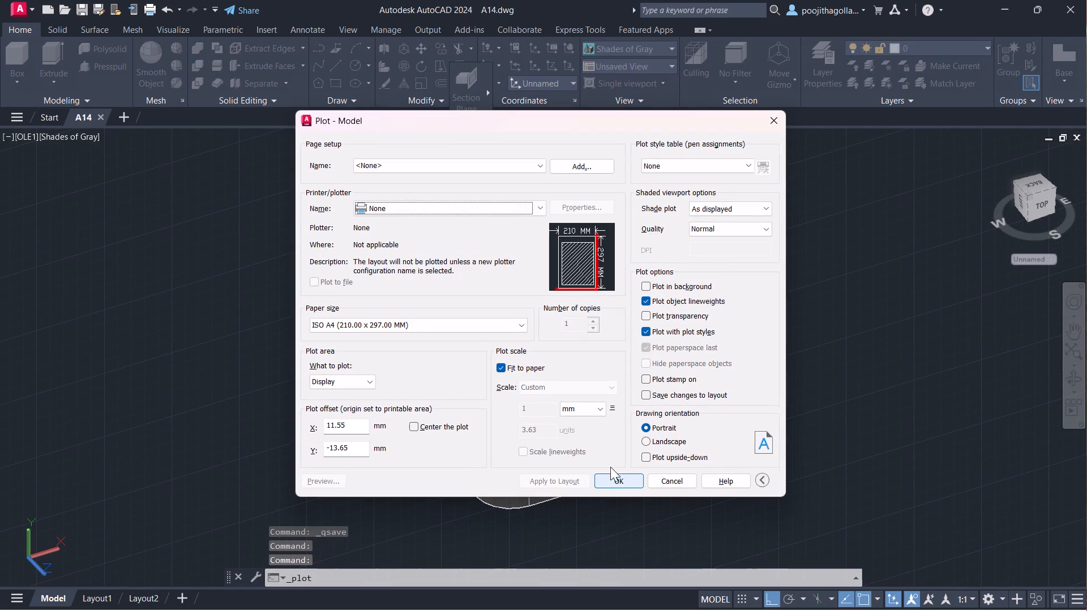
pyautogui.click(538, 208)
pyautogui.click(482, 269)
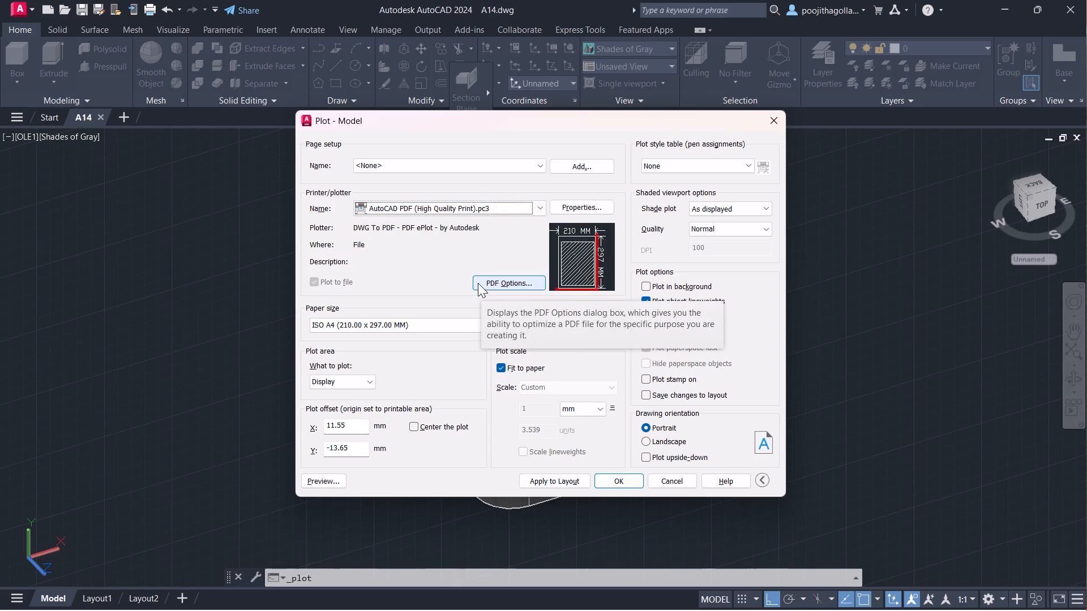
pyautogui.click(415, 425)
pyautogui.click(370, 383)
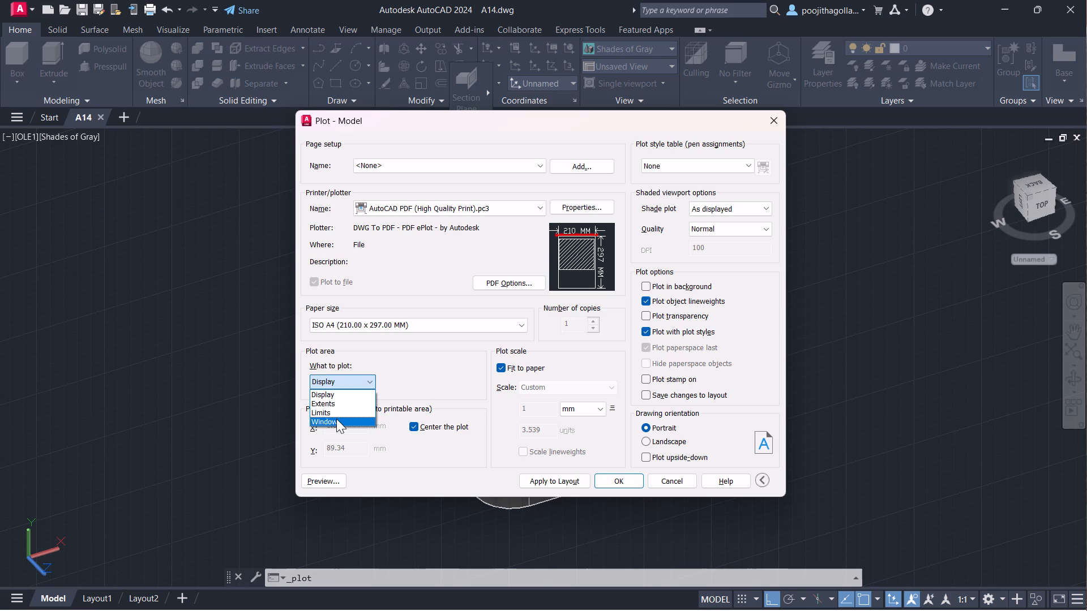
pyautogui.click(342, 418)
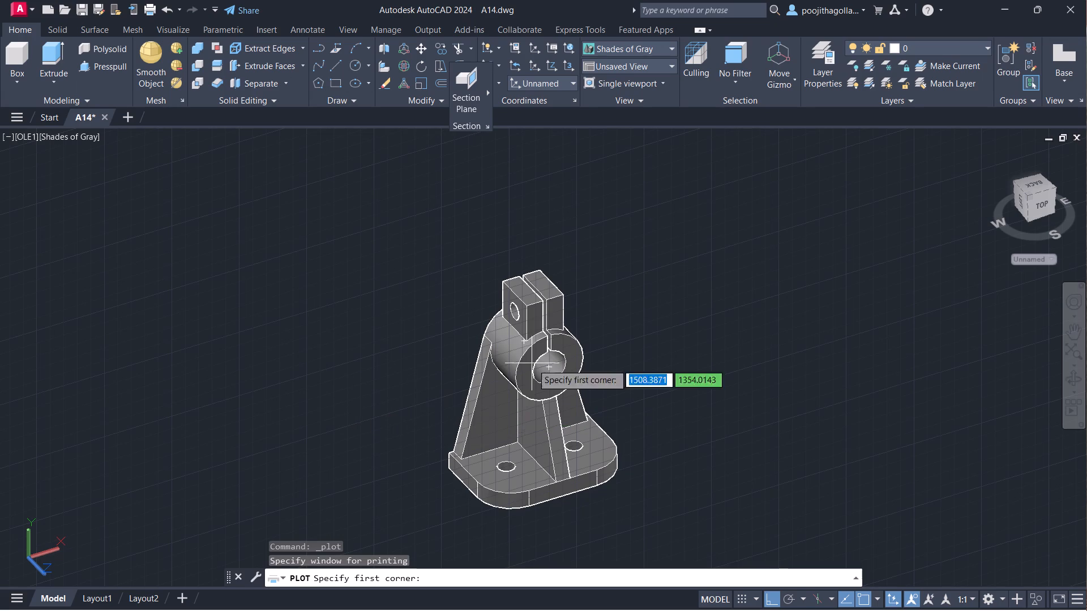
pyautogui.click(674, 240)
pyautogui.moveTo(399, 533); pyautogui.dragTo(619, 481)
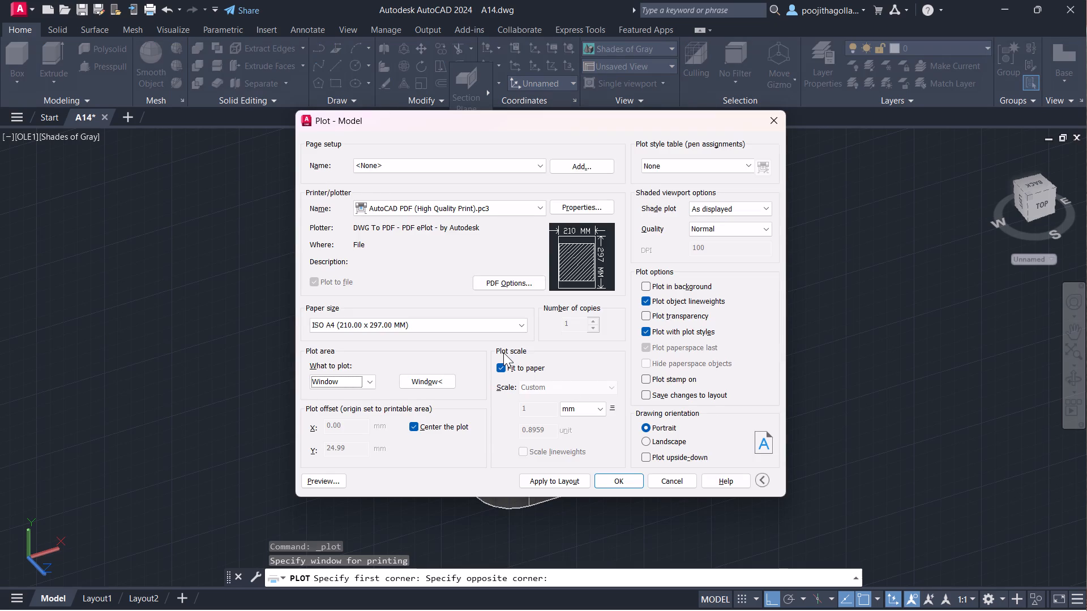
# Preview the plot and output it as A14-Model.pdf in the CAD folder under Documents.
pyautogui.click(337, 486)
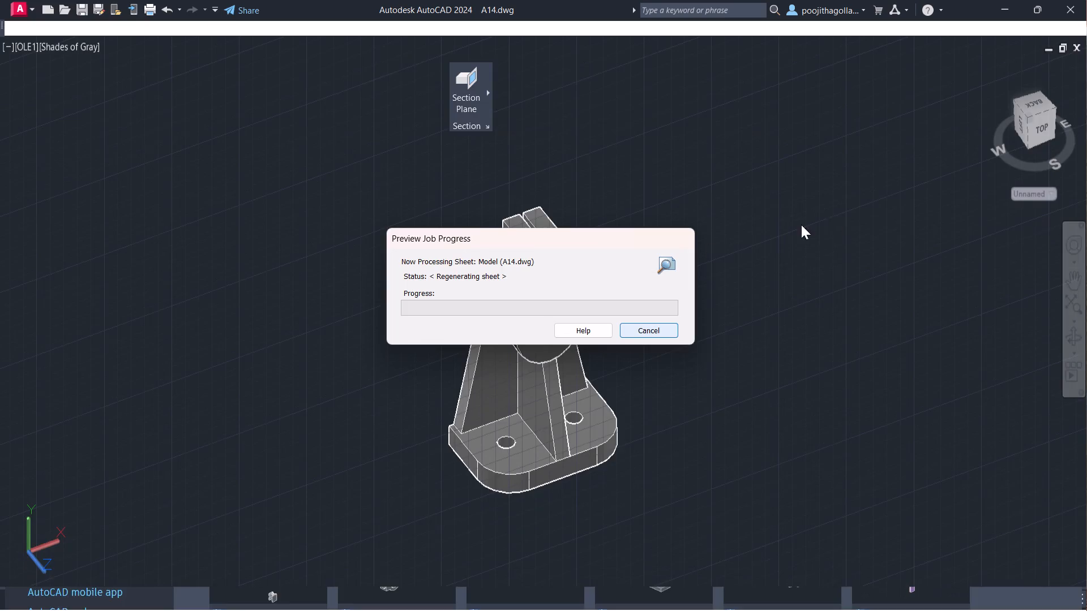
pyautogui.click(5, 28)
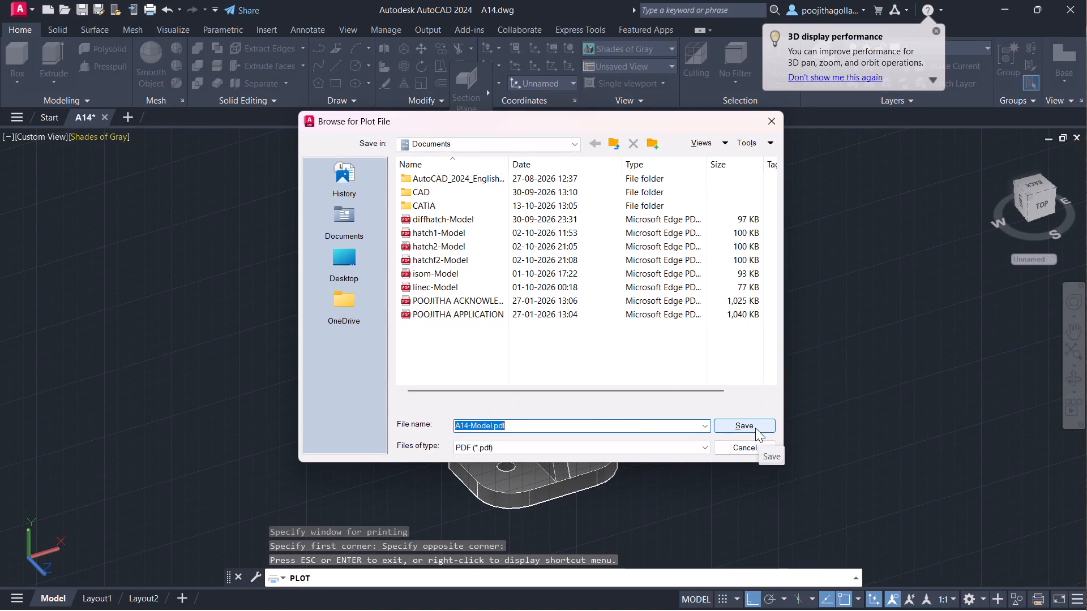
pyautogui.doubleClick(439, 198)
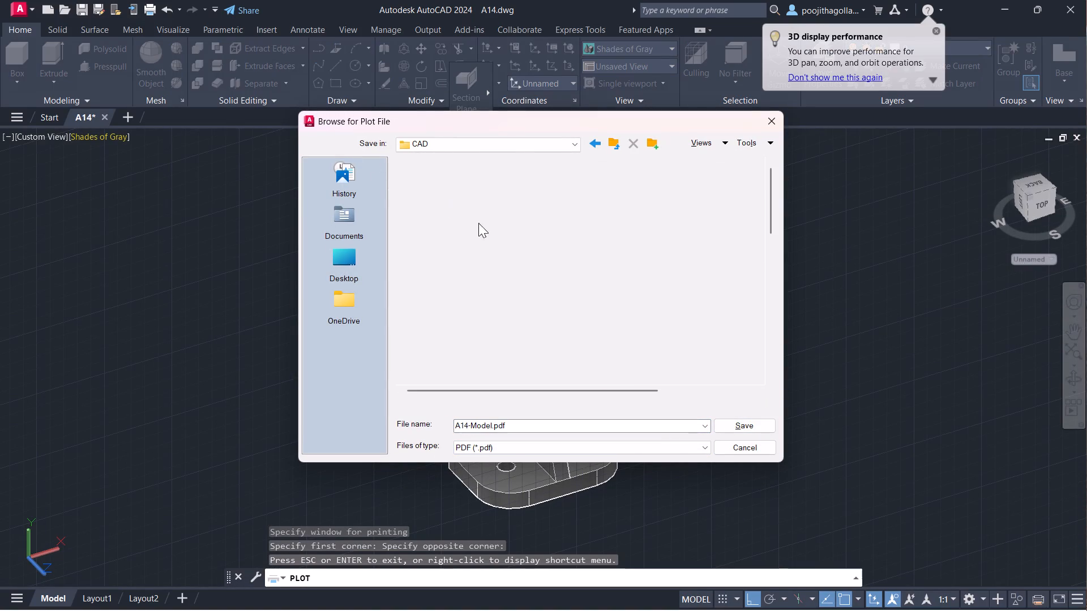
pyautogui.click(737, 423)
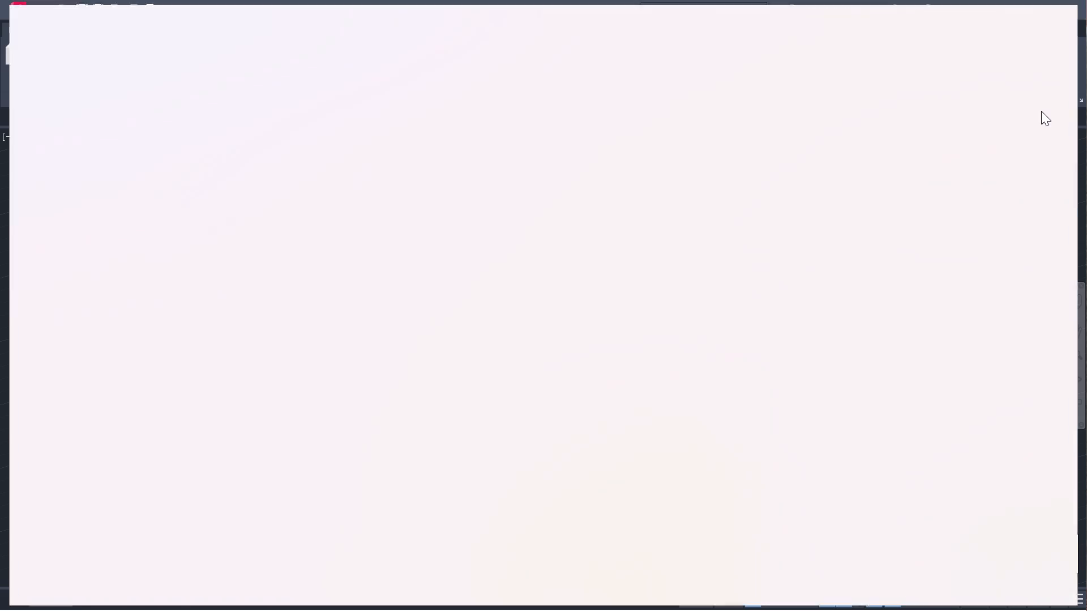
# Close the Microsoft Edge window showing the plotted A14-Model.pdf.
pyautogui.click(1080, 14)
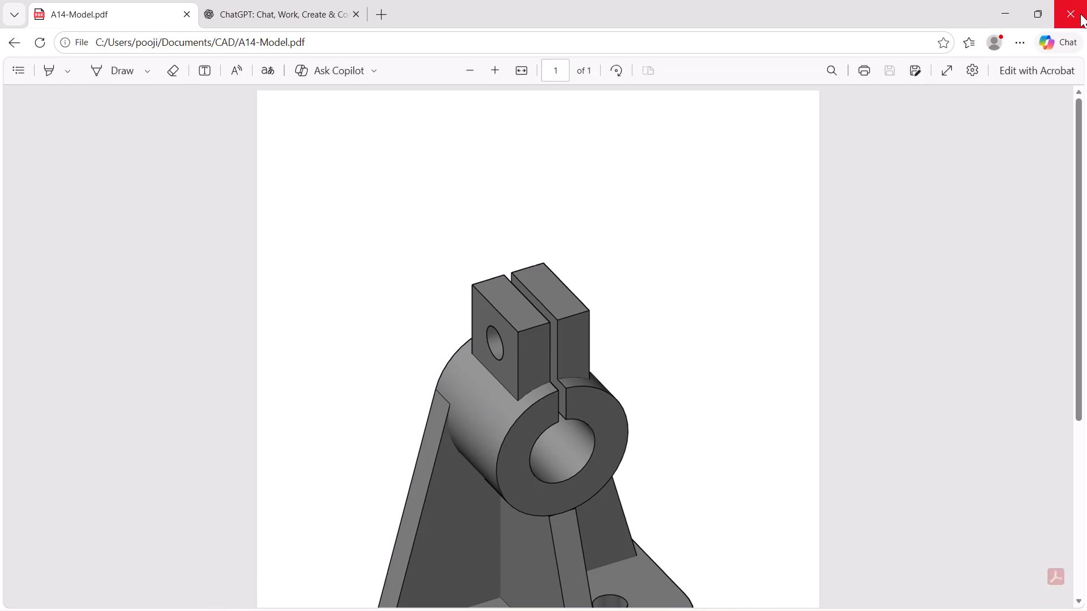